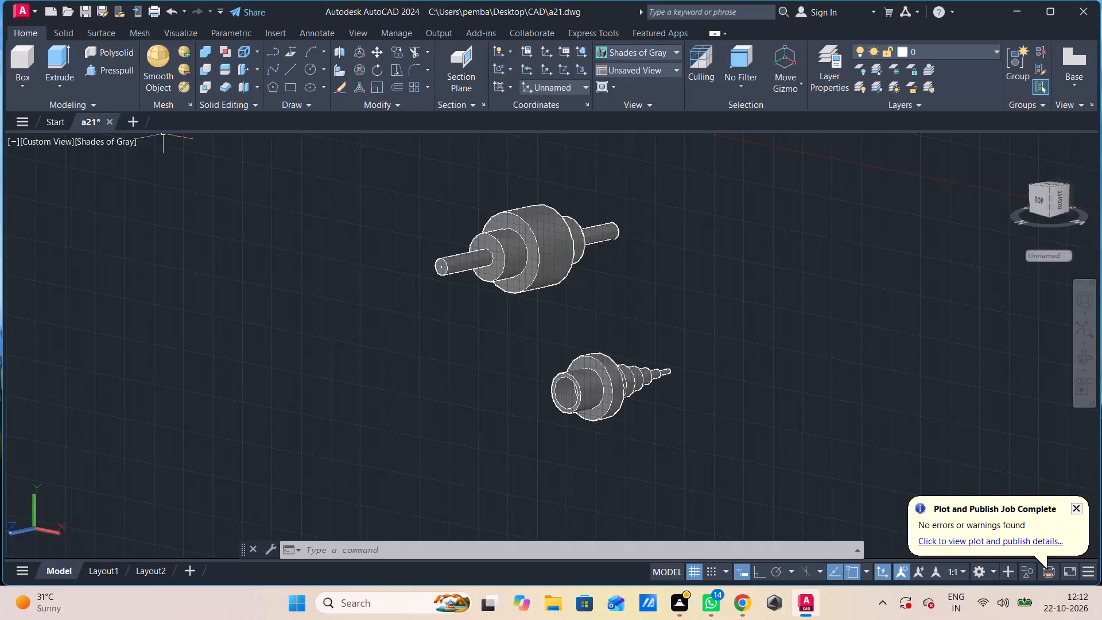
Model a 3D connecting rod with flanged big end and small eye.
Create a new blank drawing.
left_click(127, 113)
left_click(133, 122)
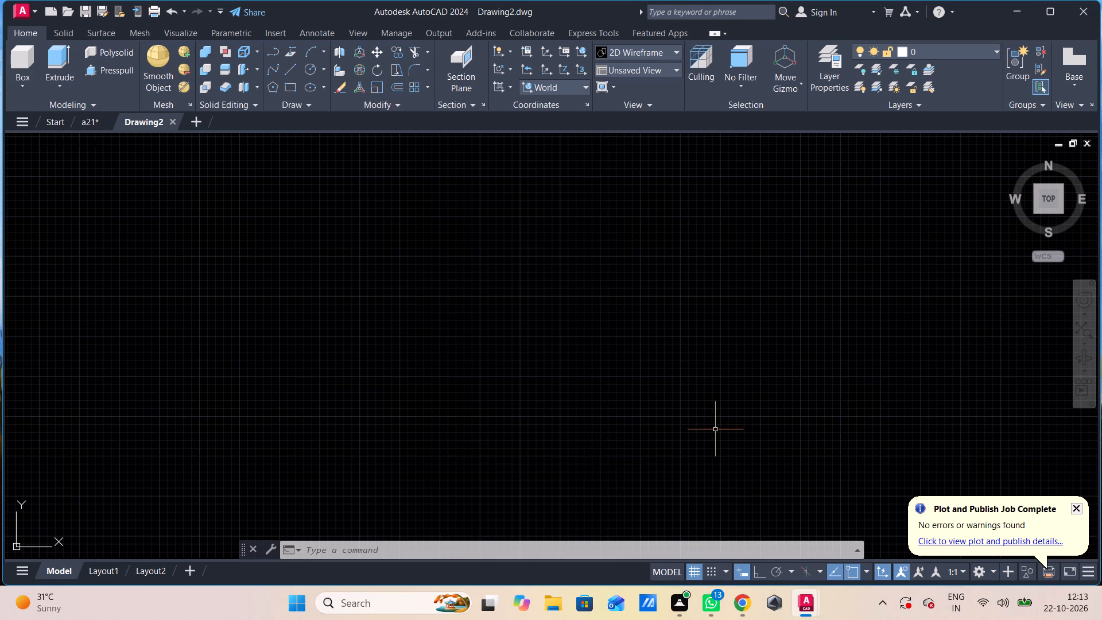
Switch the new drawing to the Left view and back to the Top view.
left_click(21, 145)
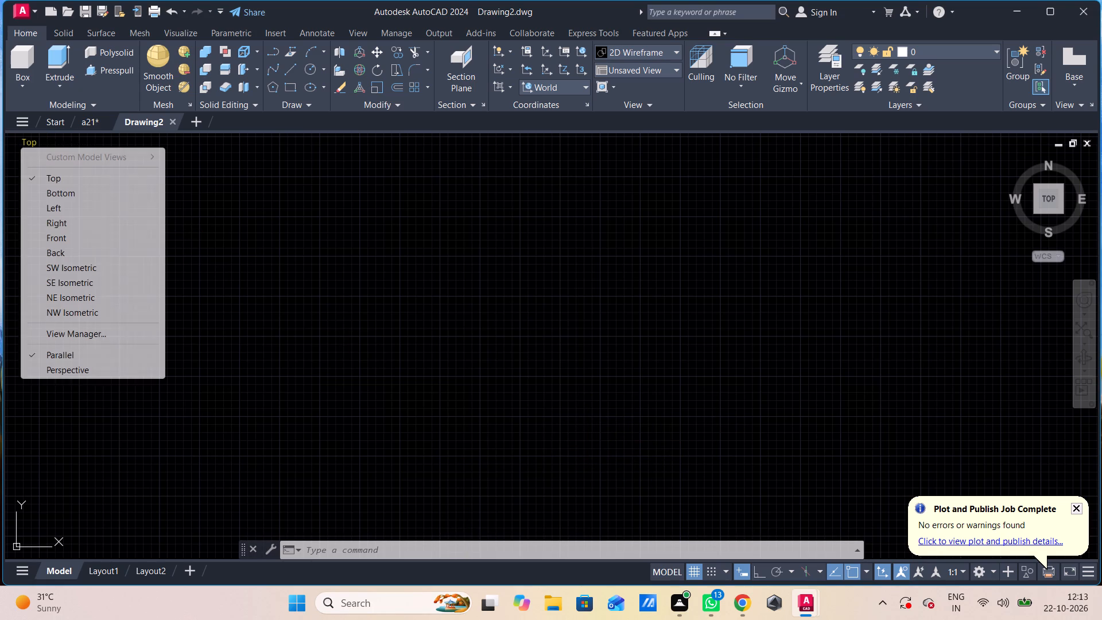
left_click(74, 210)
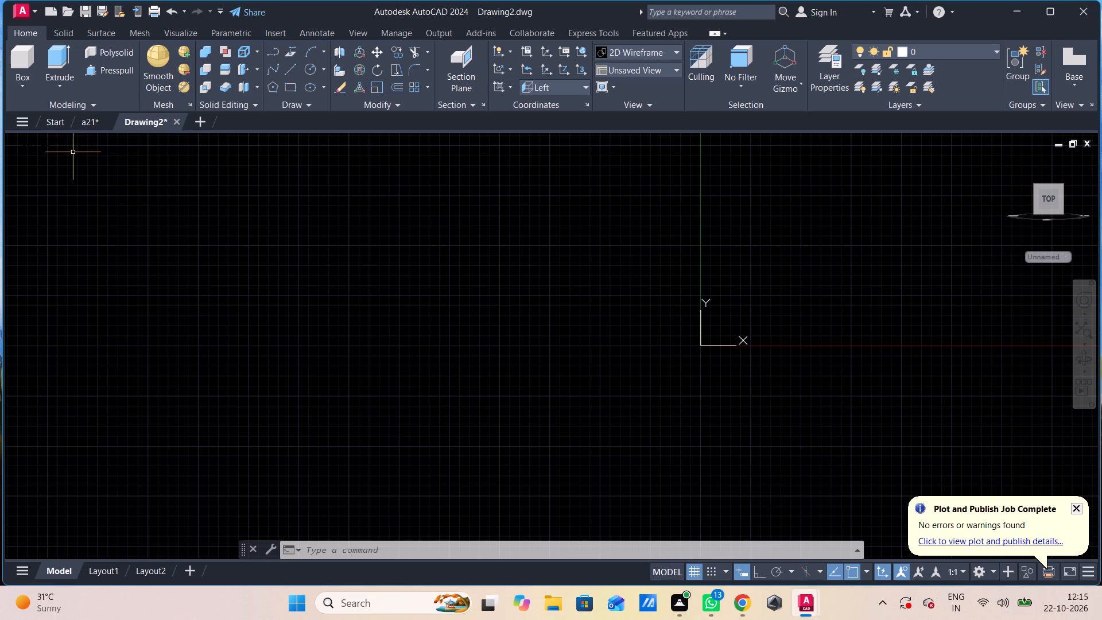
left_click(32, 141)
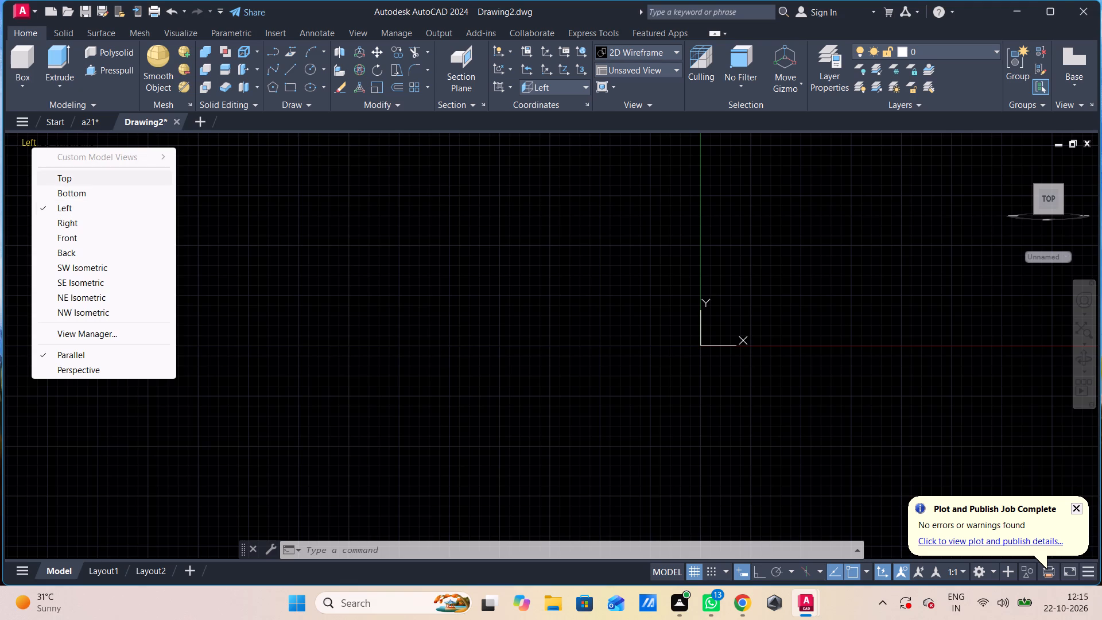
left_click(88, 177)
Start a line in open space with ortho on and draw a 28-unit vertical segment upward.
scroll(474, 348, "down", 2)
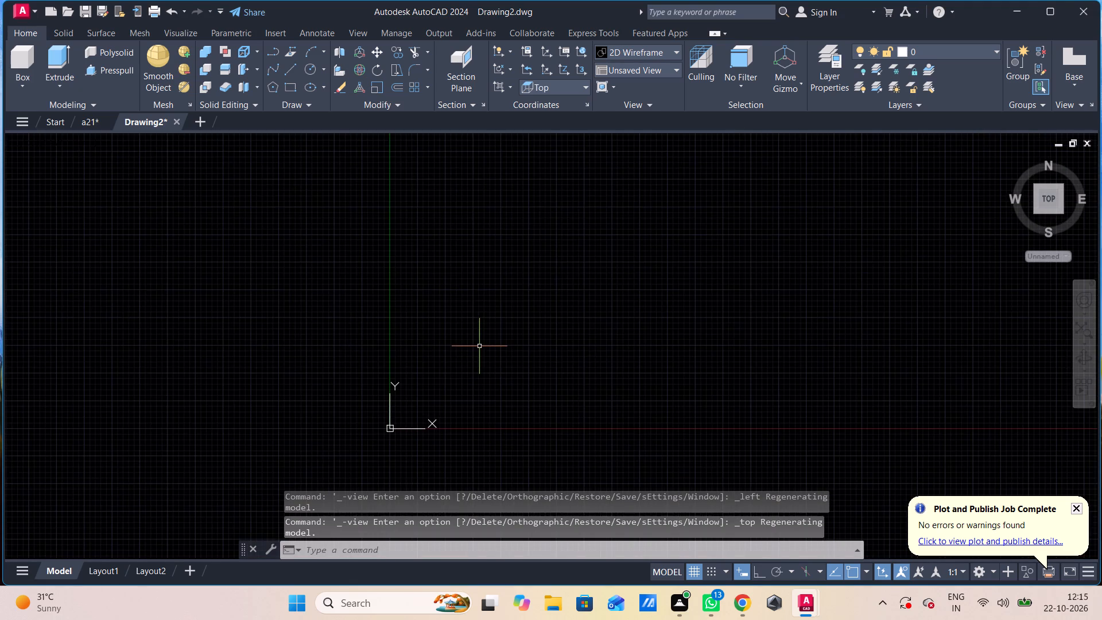
middle_click_drag(413, 340, 136, 330)
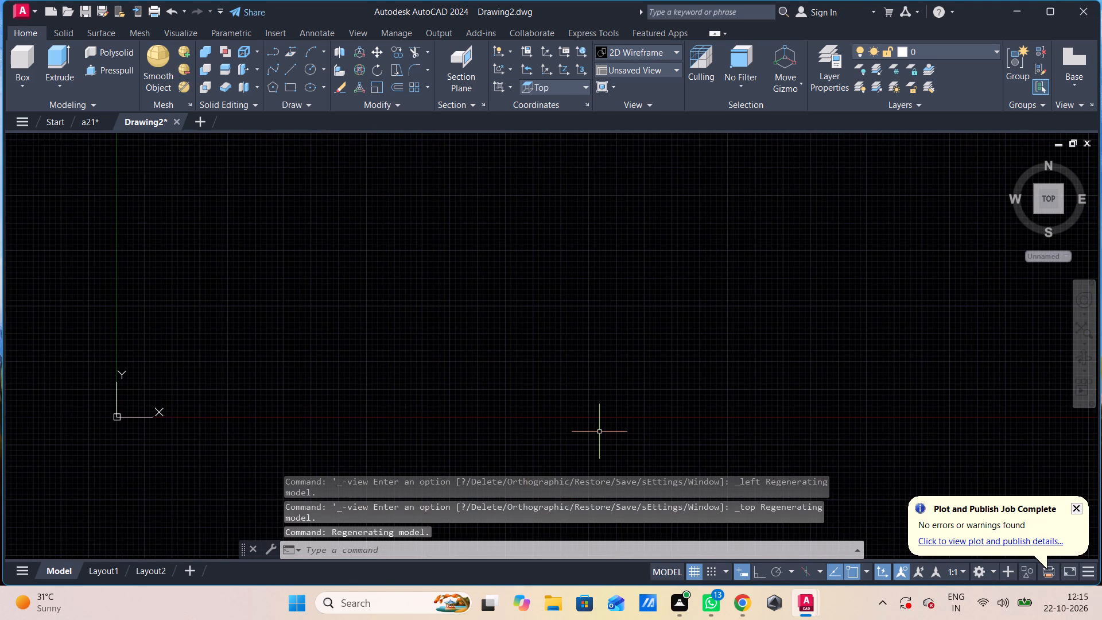
key("l")
key("Return")
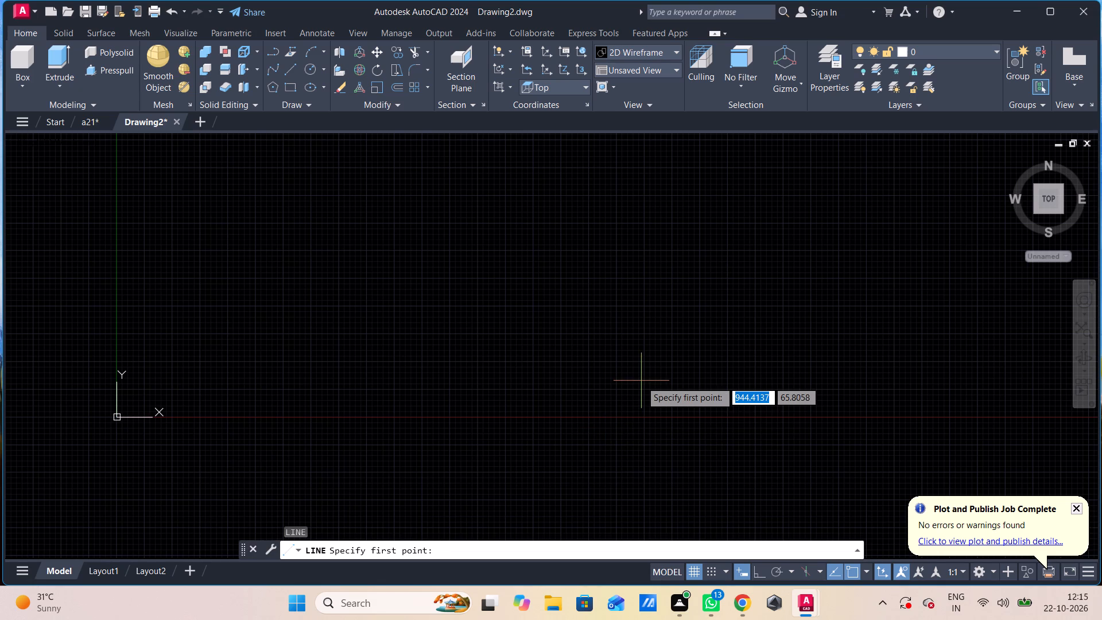
left_click(706, 374)
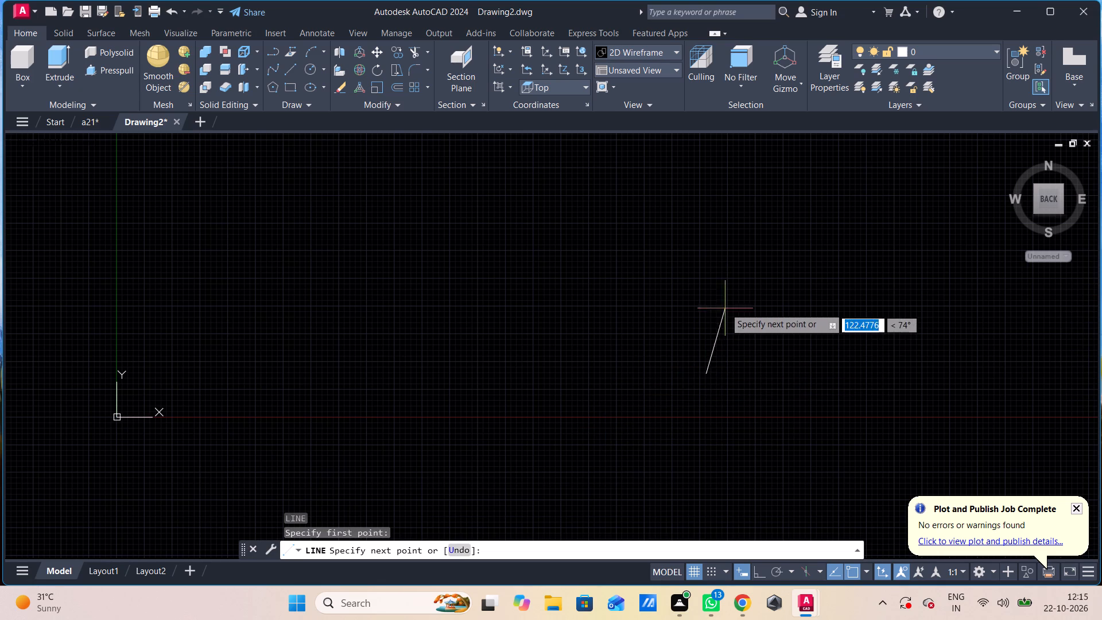
key("F8")
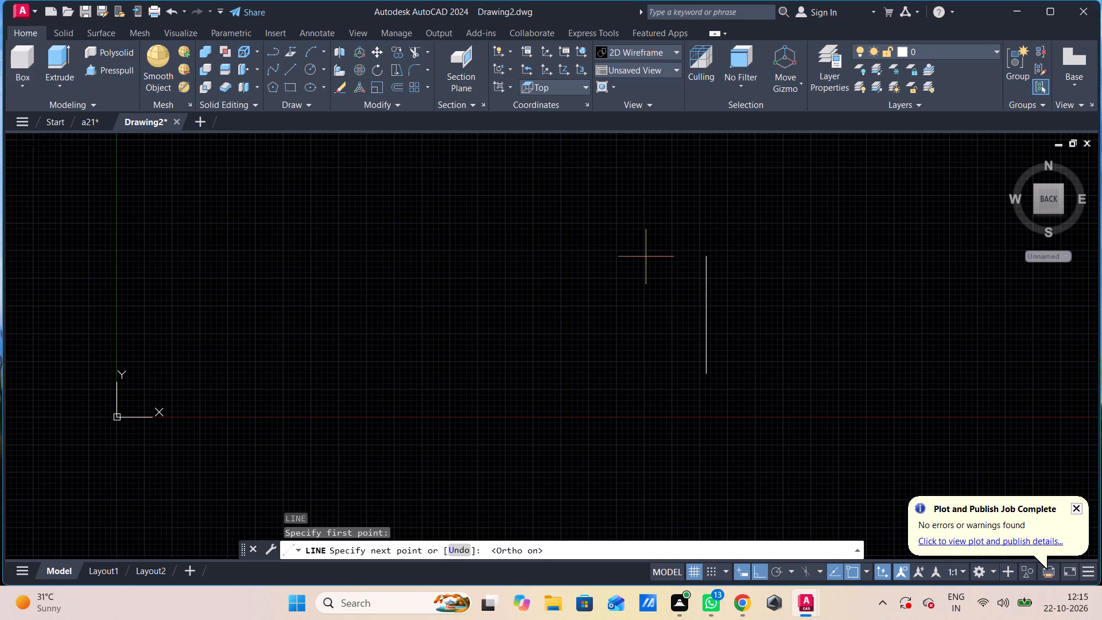
type("28")
key("Return")
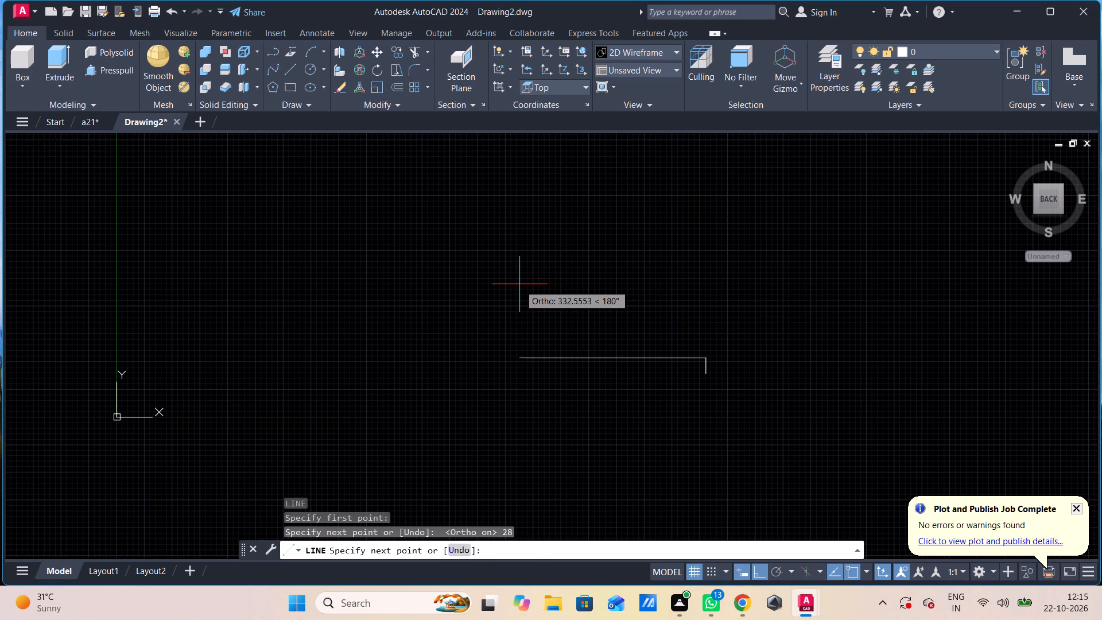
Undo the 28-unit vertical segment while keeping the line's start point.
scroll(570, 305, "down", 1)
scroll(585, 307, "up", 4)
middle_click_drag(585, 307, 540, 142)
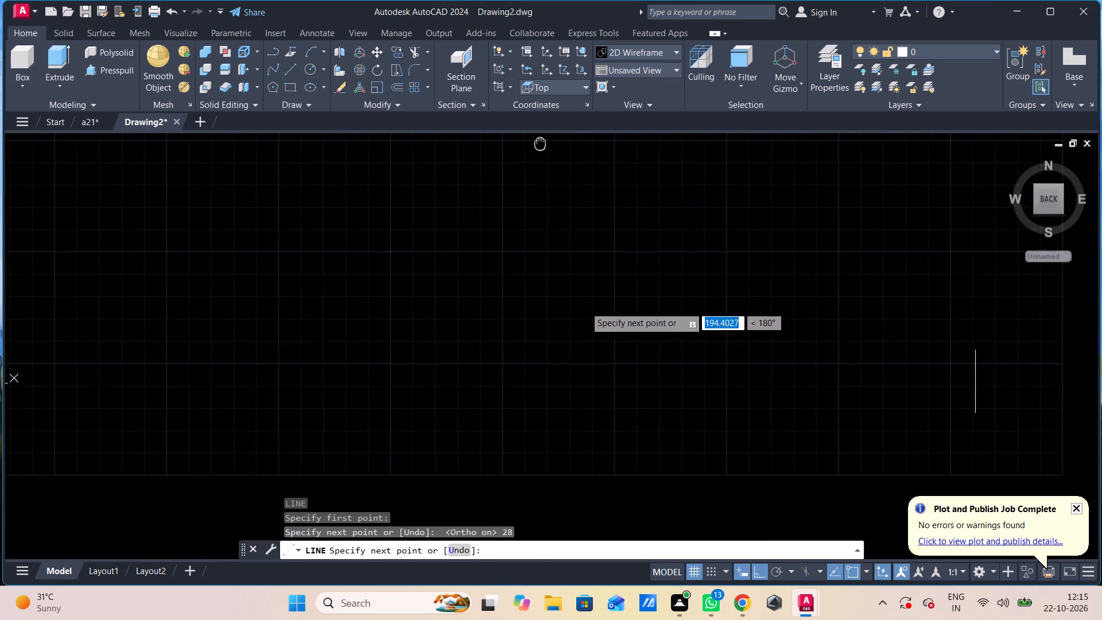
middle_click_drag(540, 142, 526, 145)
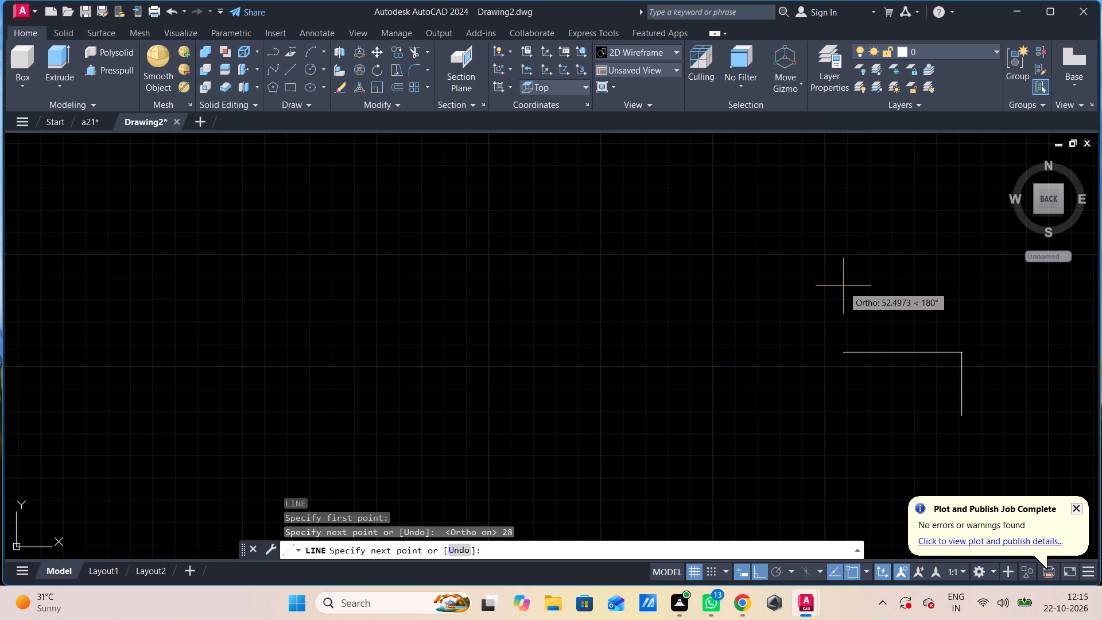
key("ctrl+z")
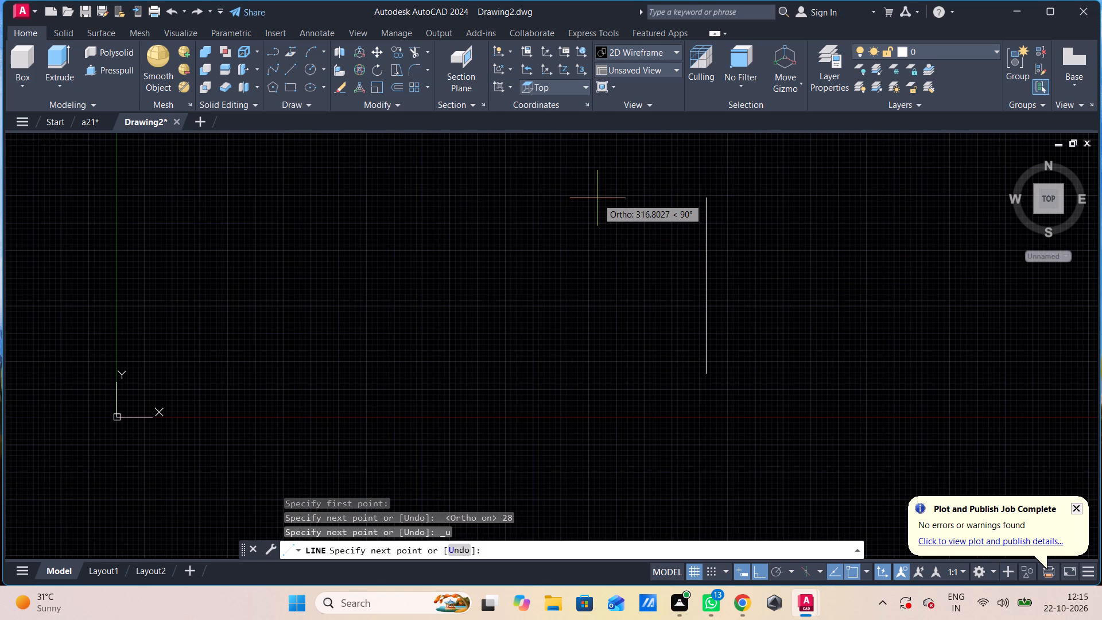
Draw a 28-unit segment upward from the start point and a 150-unit segment leftward, ending the line there.
type("28")
key("Return")
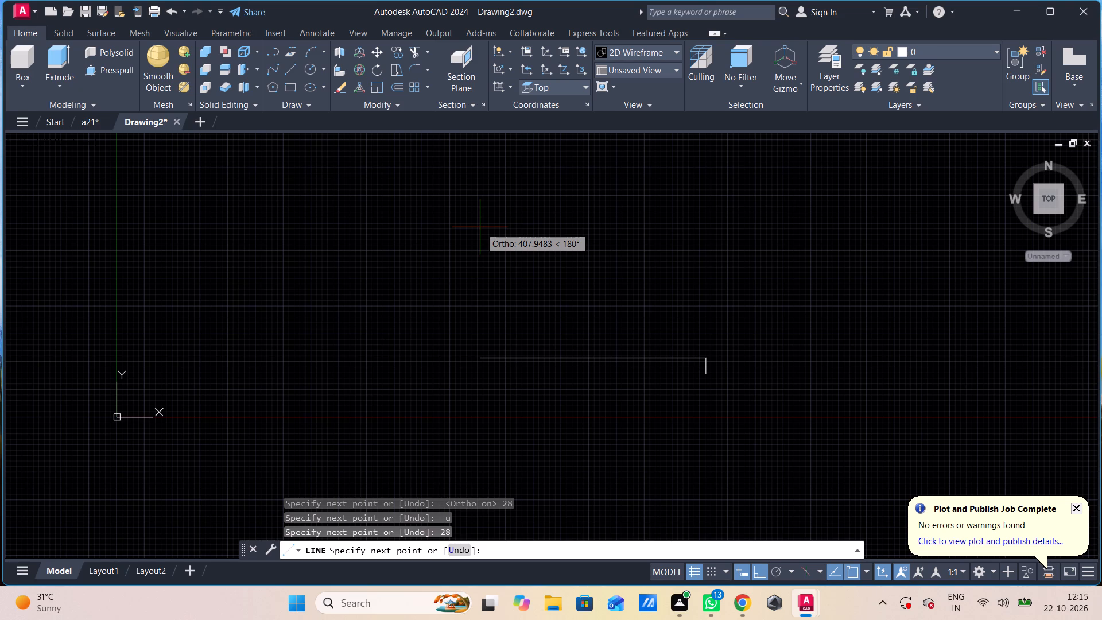
type("150")
key("Return")
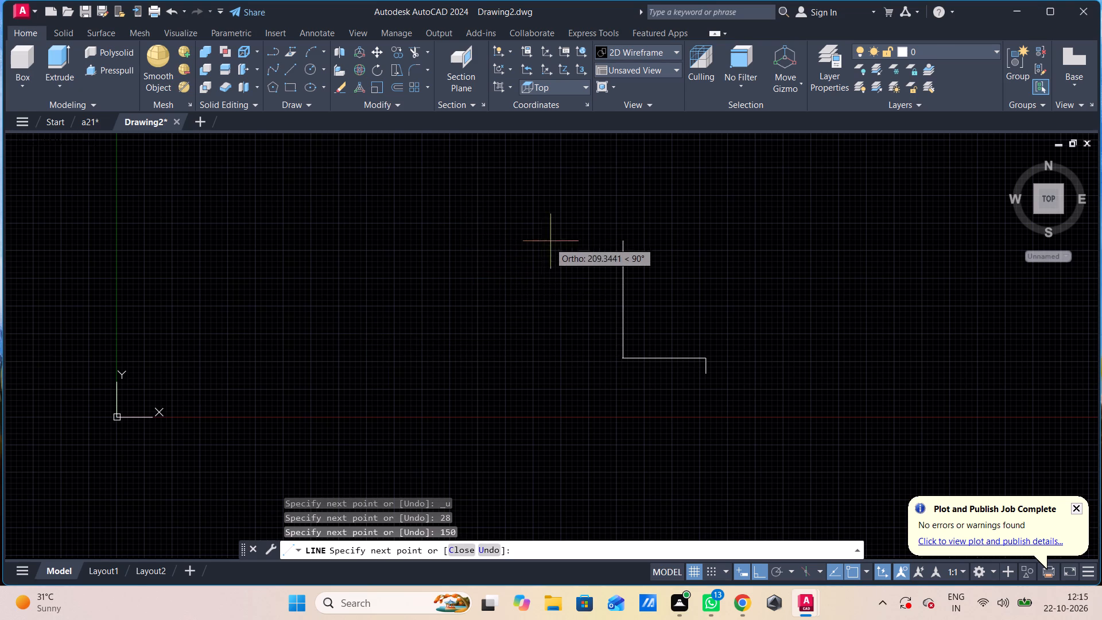
scroll(551, 290, "up", 2)
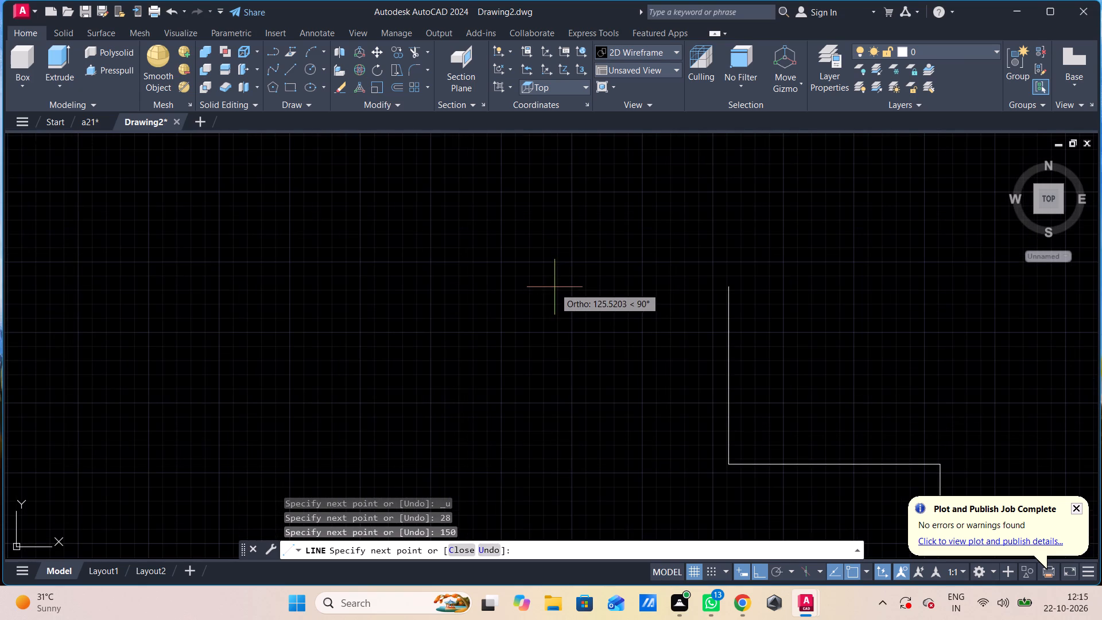
middle_click_drag(599, 254, 331, 117)
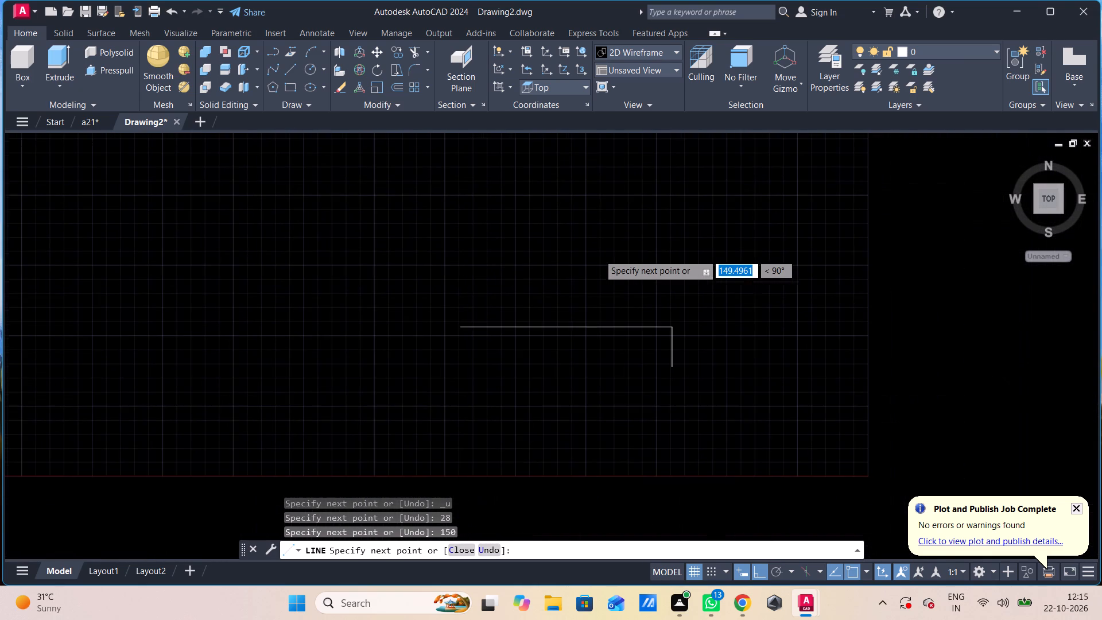
middle_click_drag(331, 117, 331, 116)
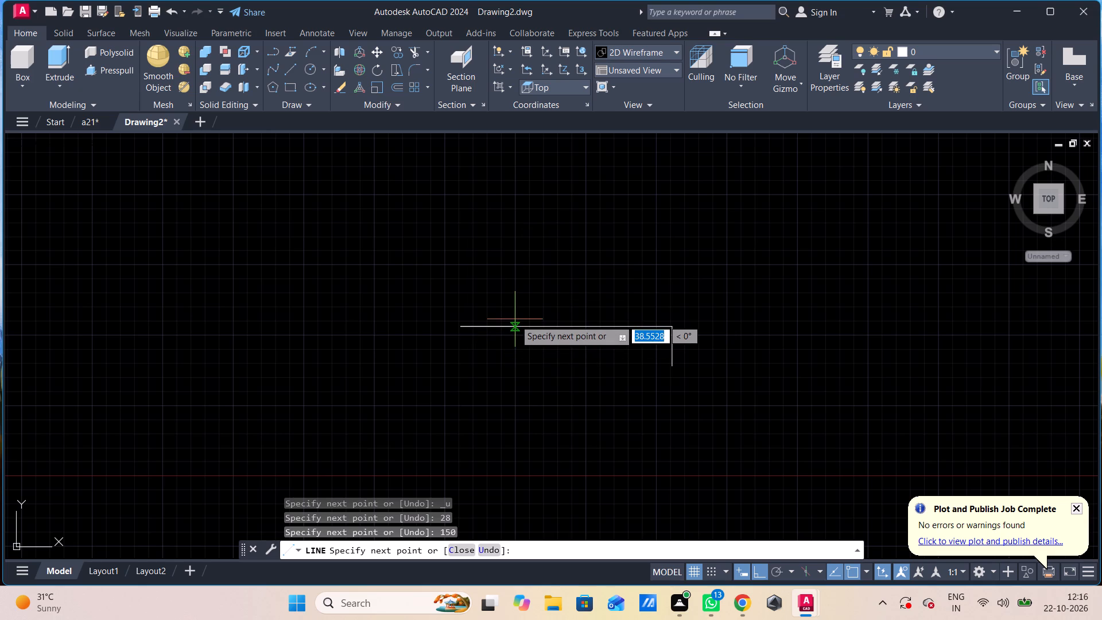
scroll(531, 320, "down", 1)
middle_click_drag(531, 320, 540, 264)
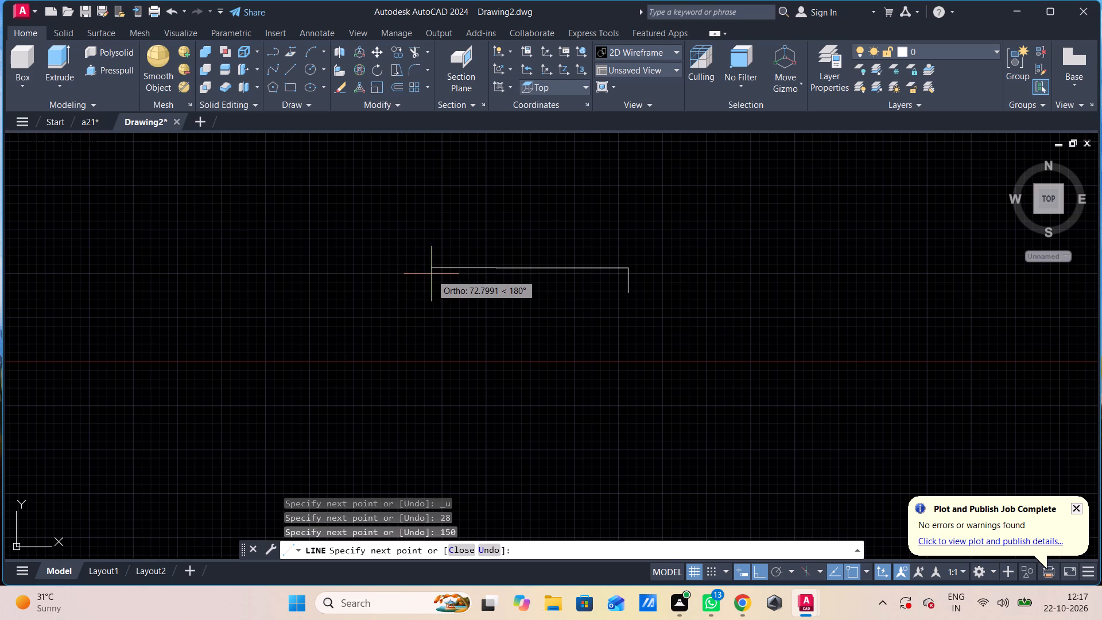
key("Escape")
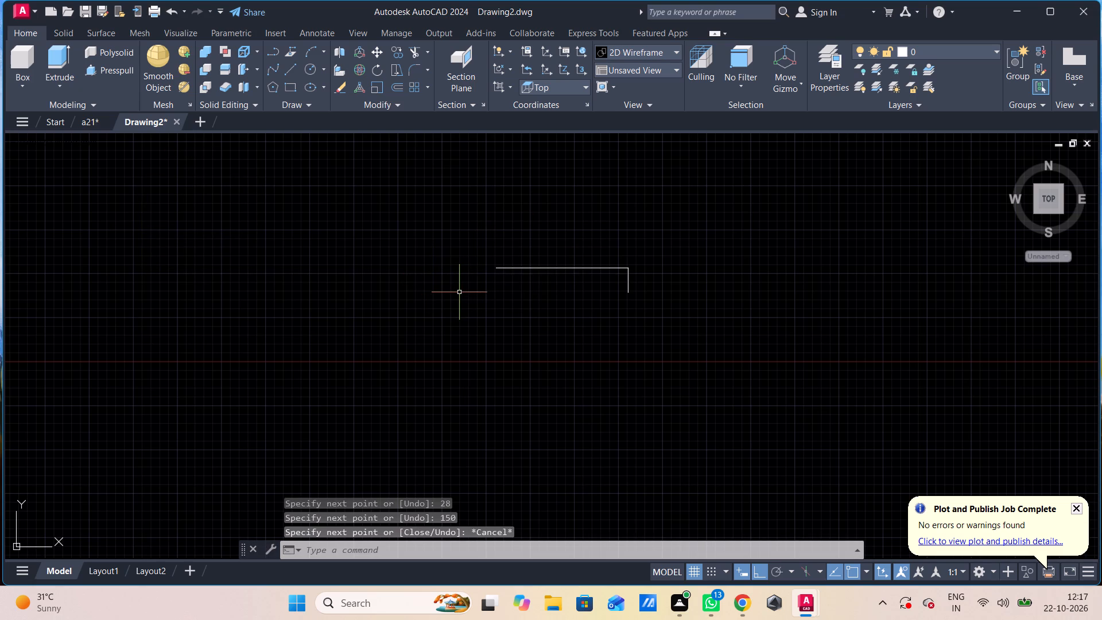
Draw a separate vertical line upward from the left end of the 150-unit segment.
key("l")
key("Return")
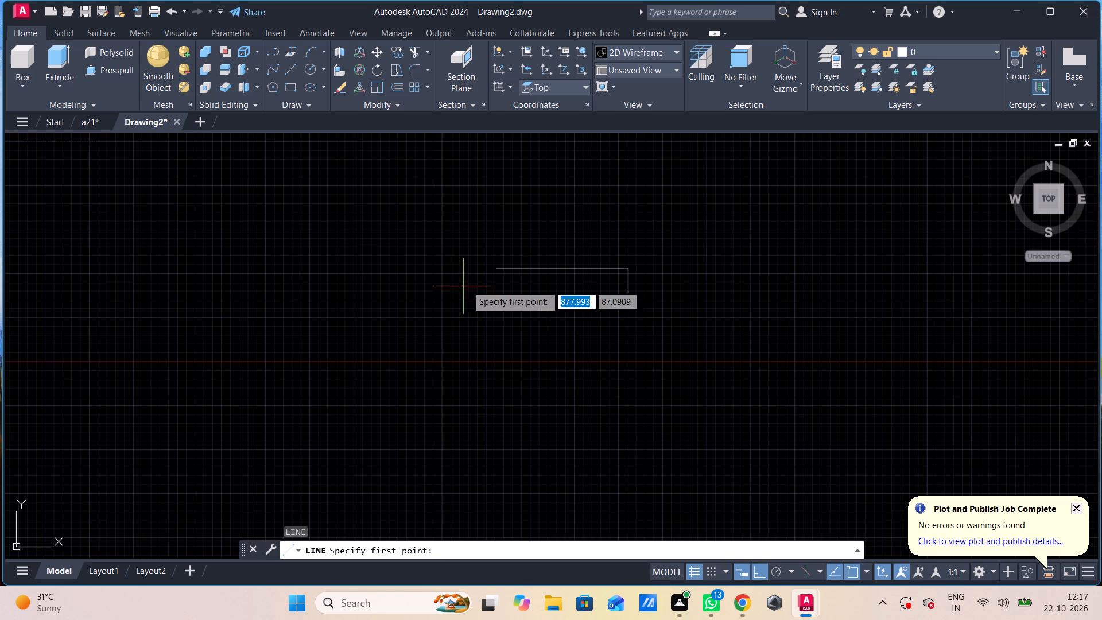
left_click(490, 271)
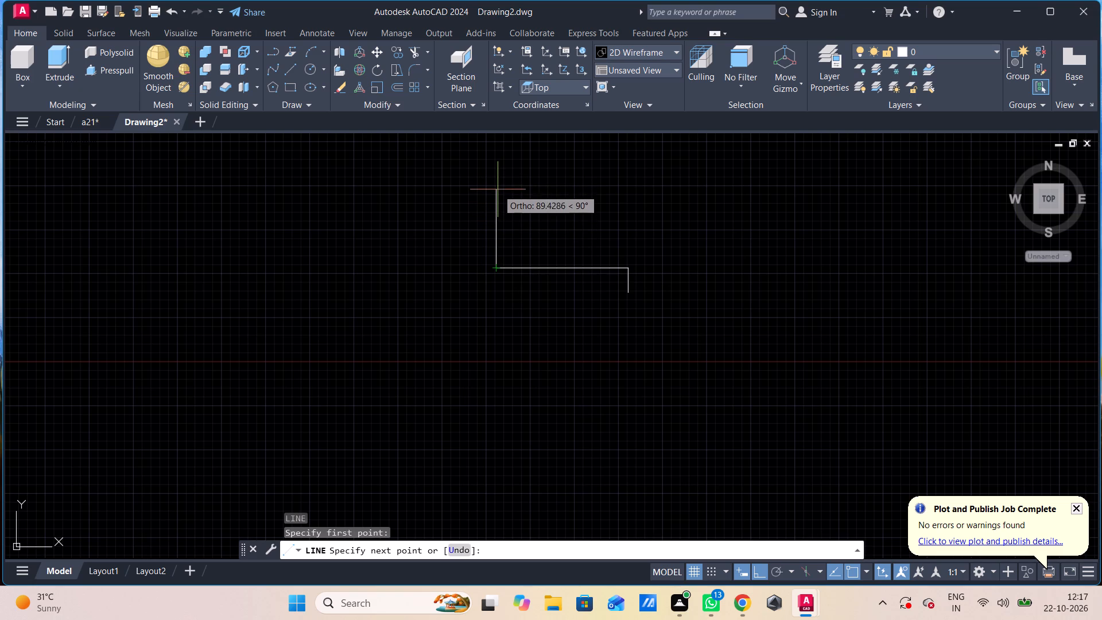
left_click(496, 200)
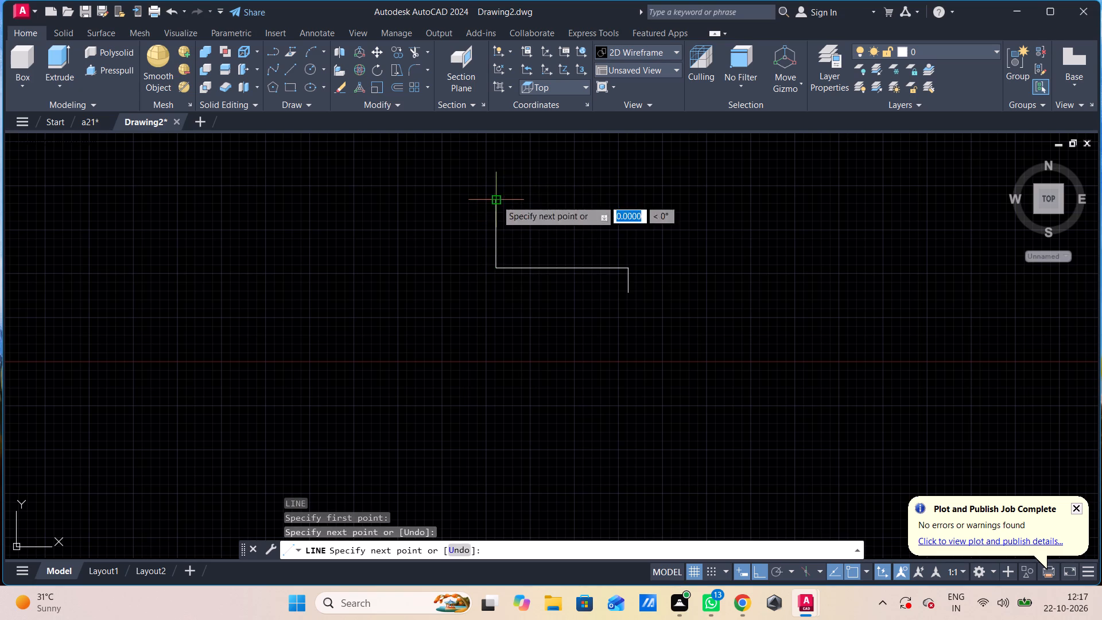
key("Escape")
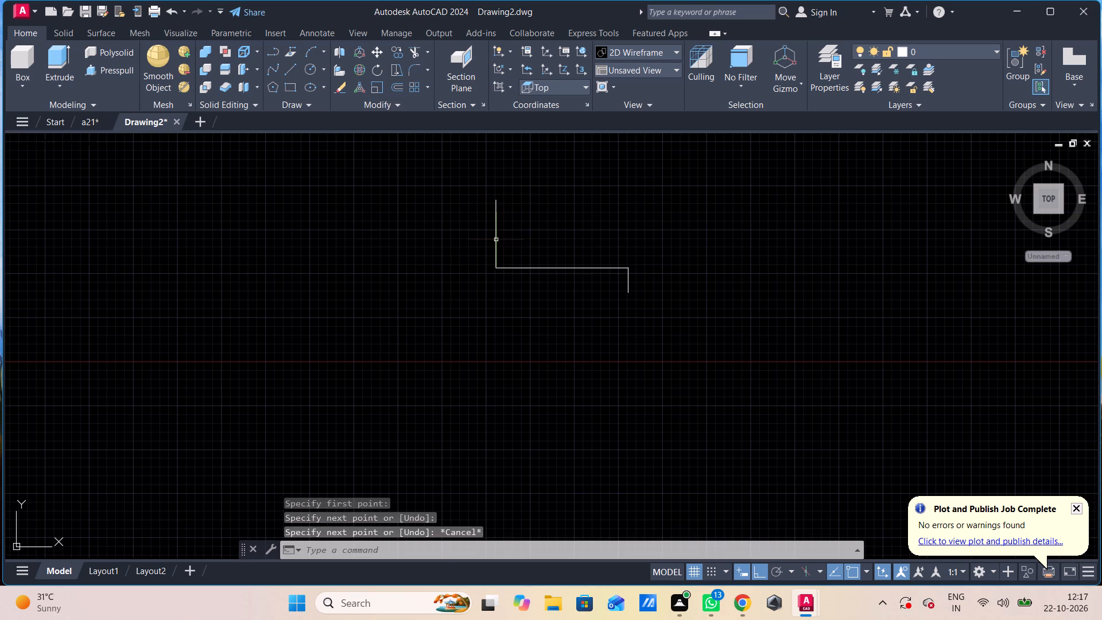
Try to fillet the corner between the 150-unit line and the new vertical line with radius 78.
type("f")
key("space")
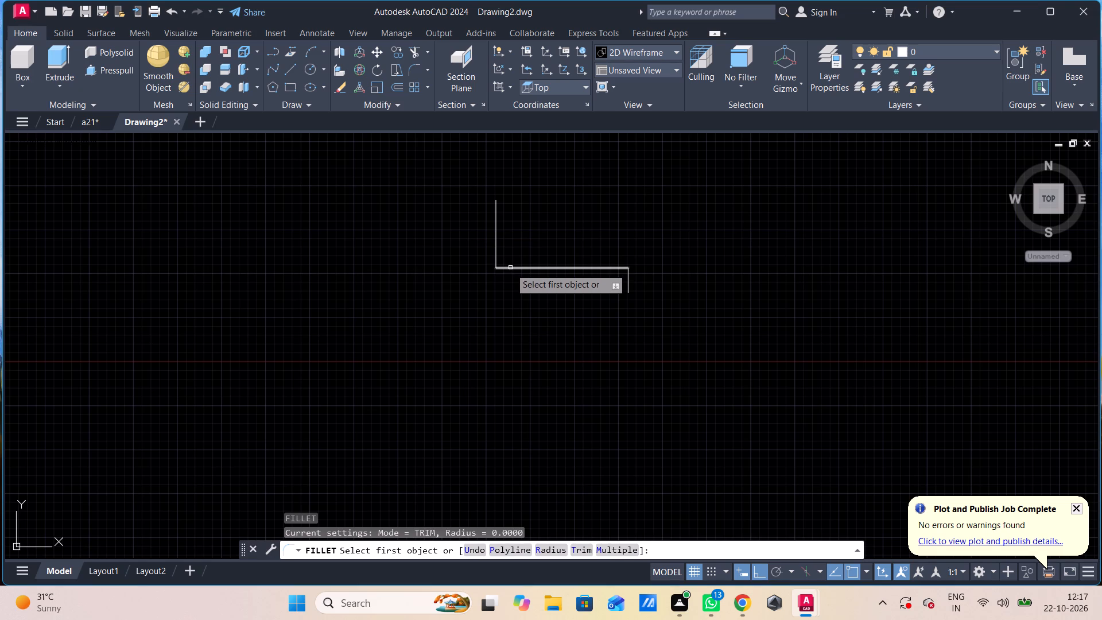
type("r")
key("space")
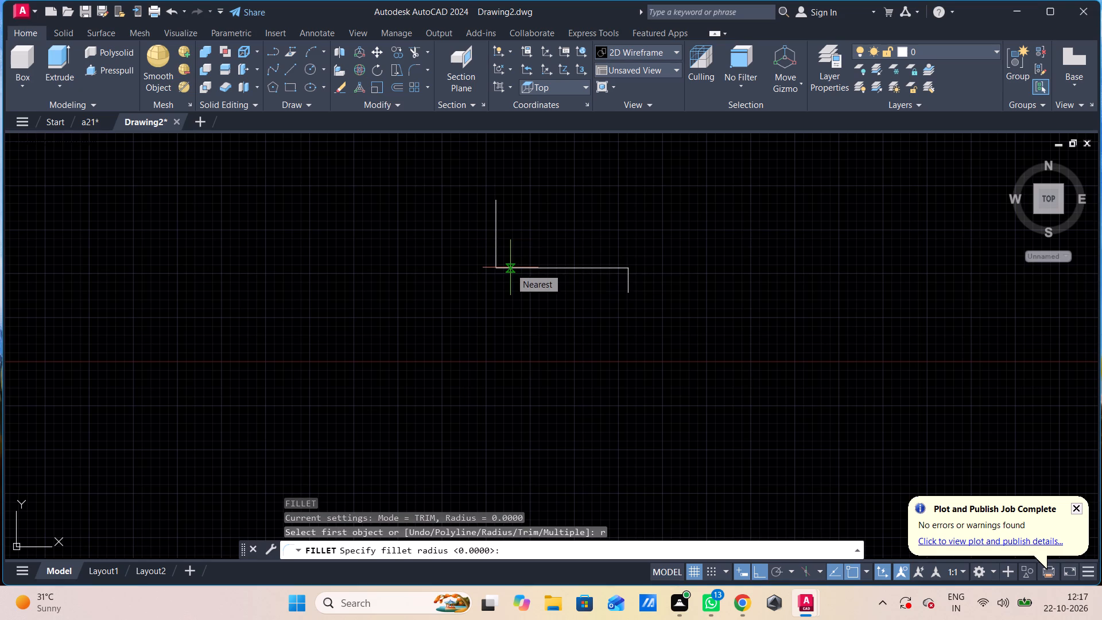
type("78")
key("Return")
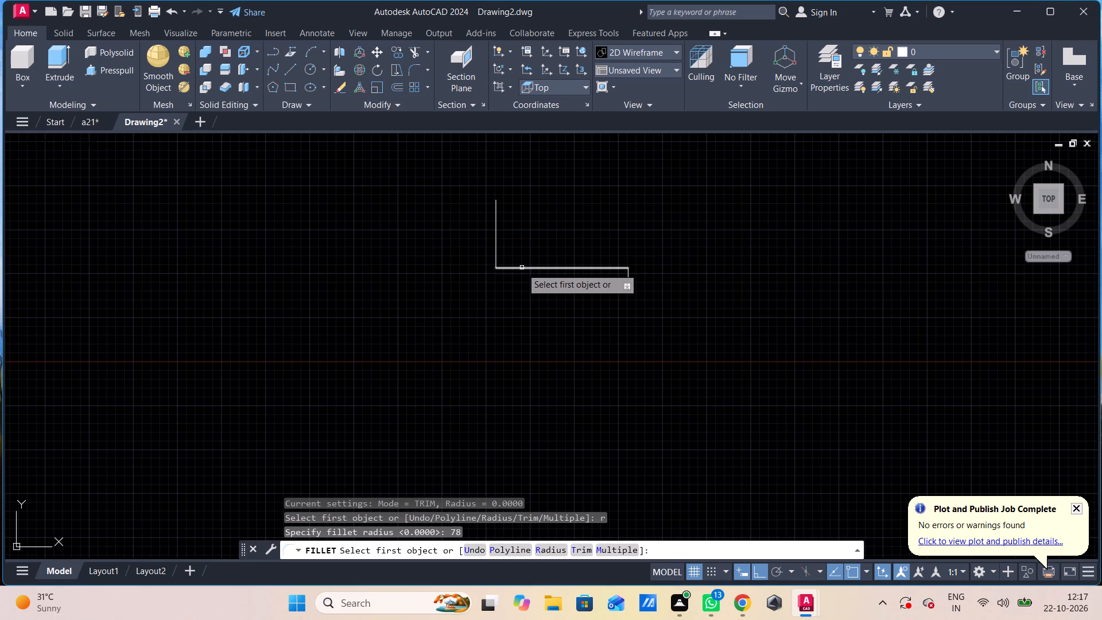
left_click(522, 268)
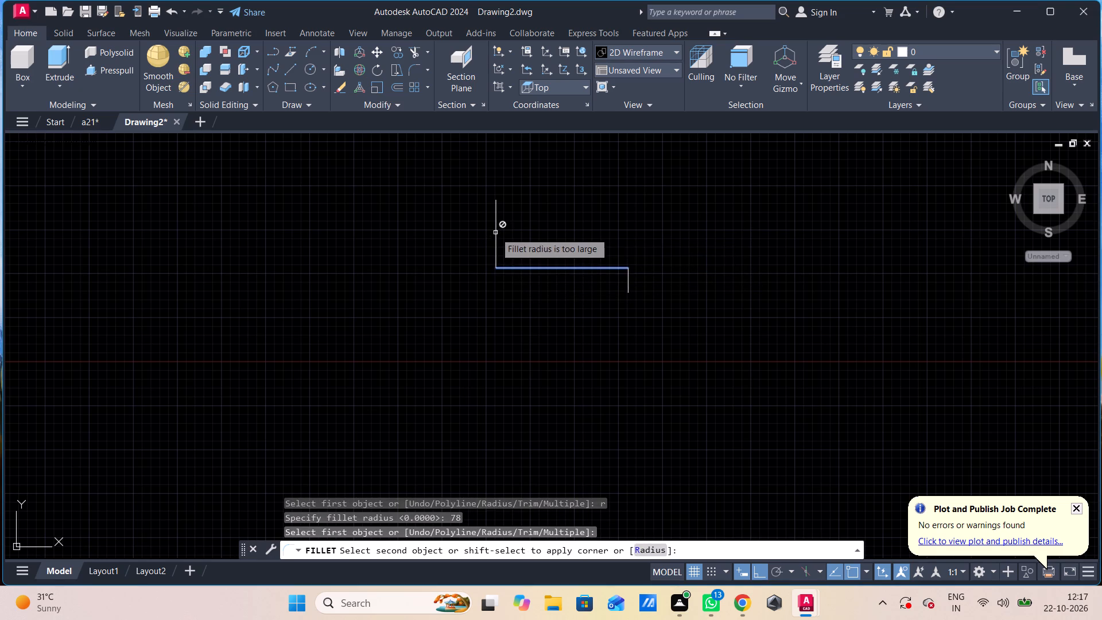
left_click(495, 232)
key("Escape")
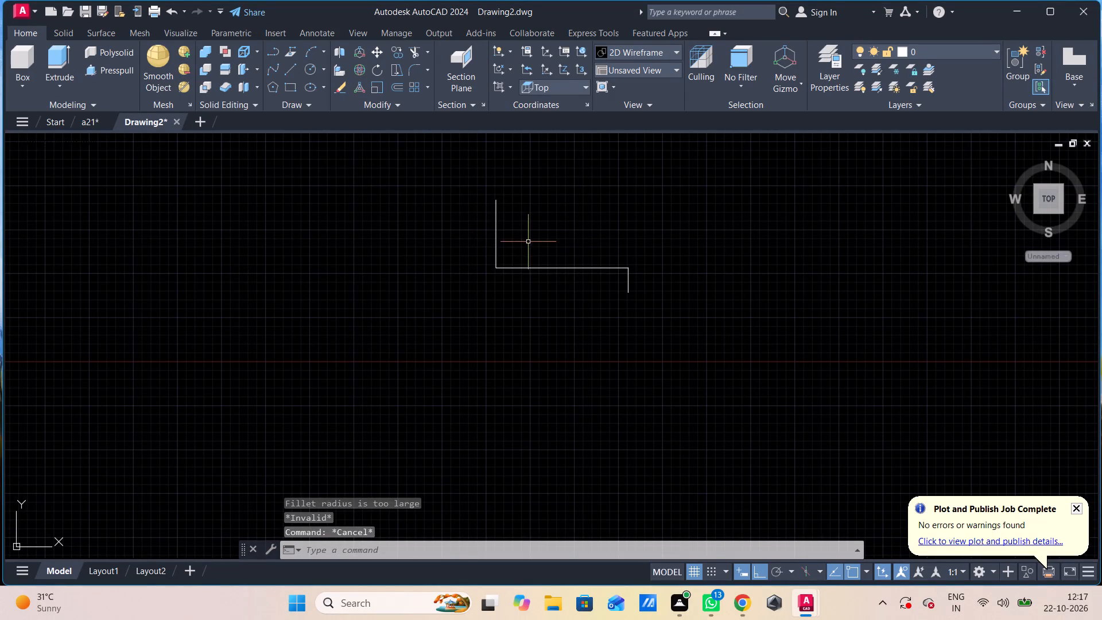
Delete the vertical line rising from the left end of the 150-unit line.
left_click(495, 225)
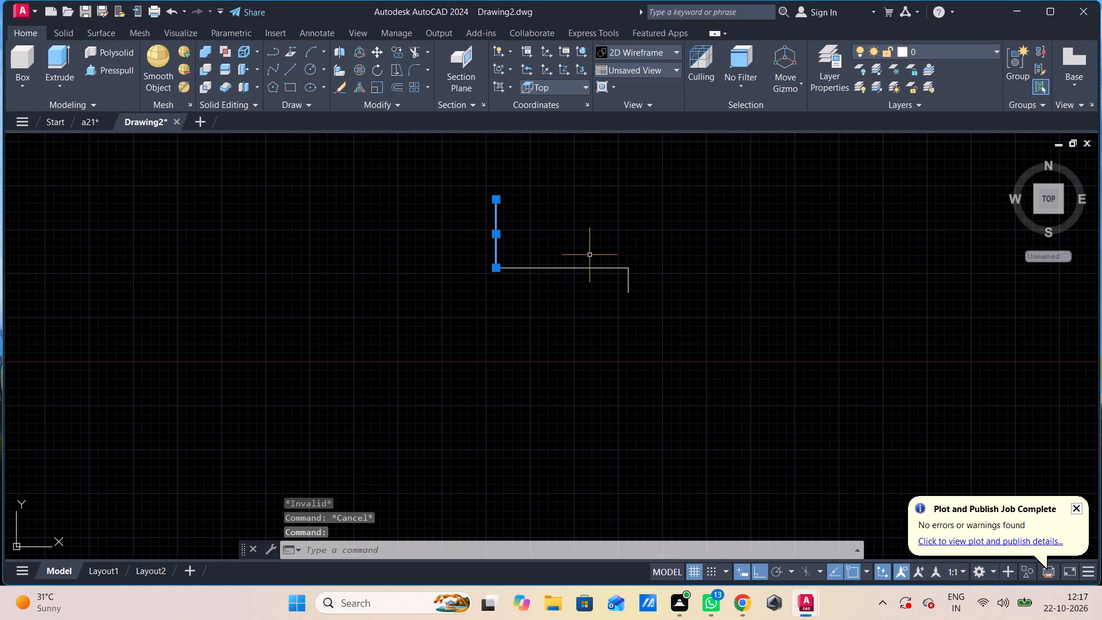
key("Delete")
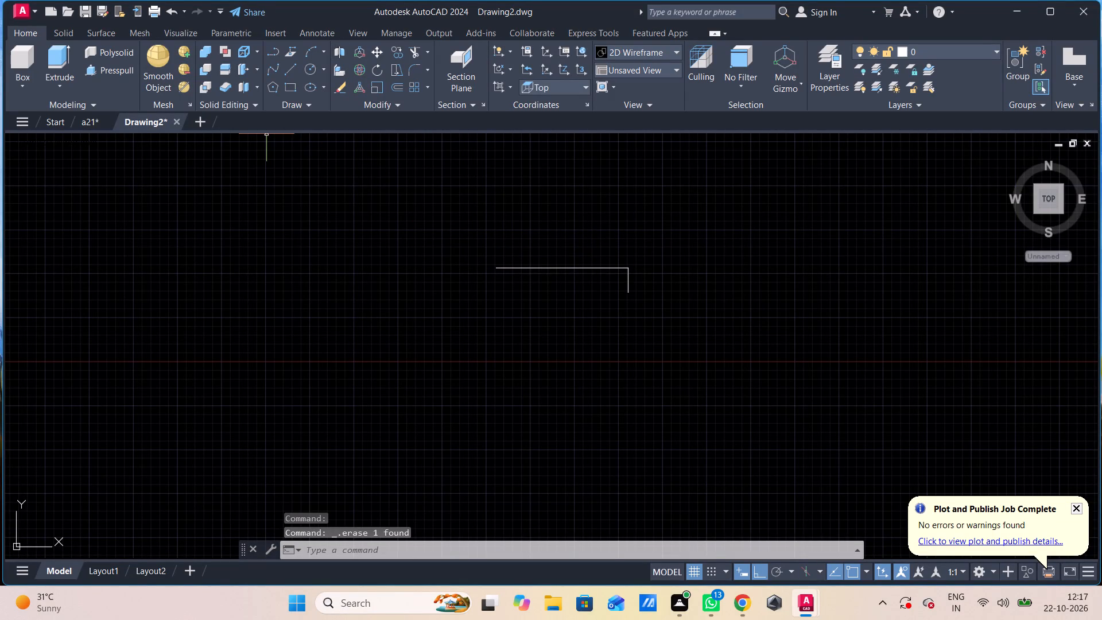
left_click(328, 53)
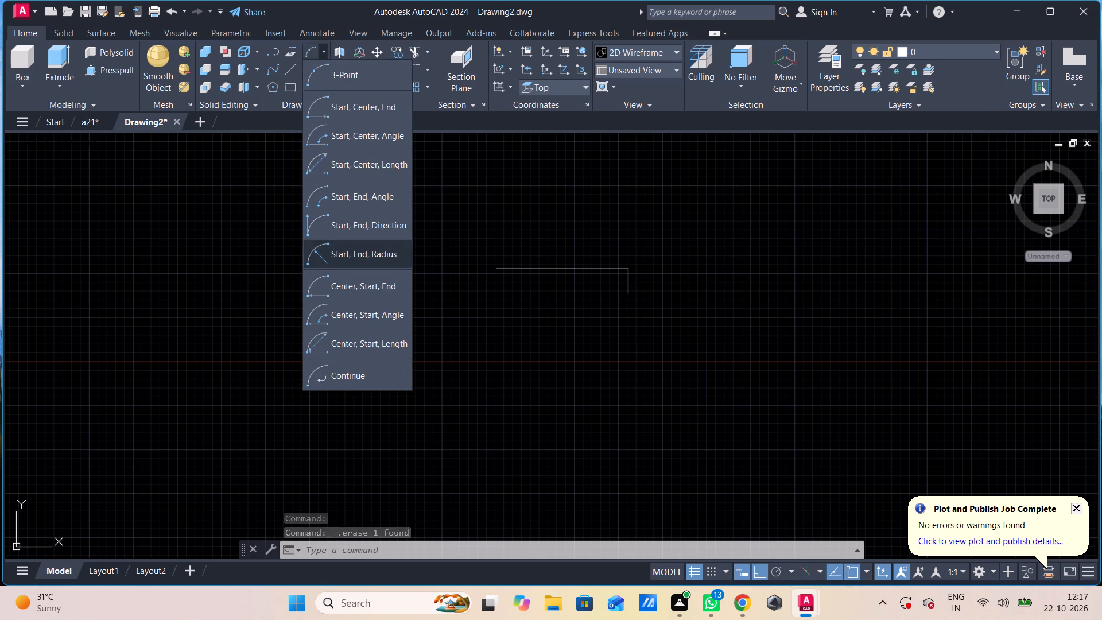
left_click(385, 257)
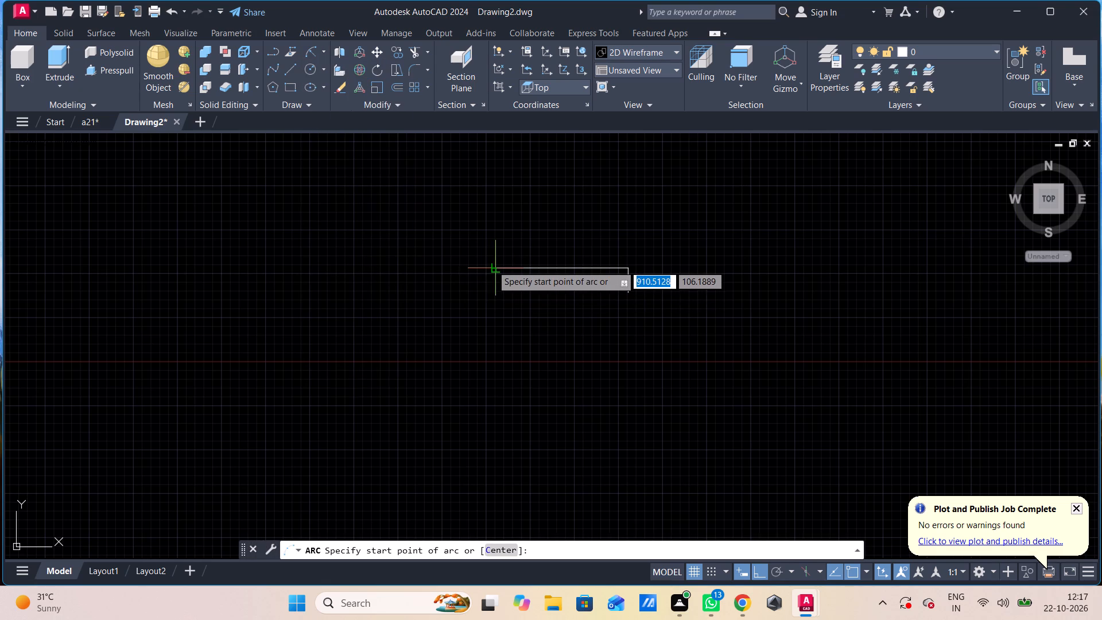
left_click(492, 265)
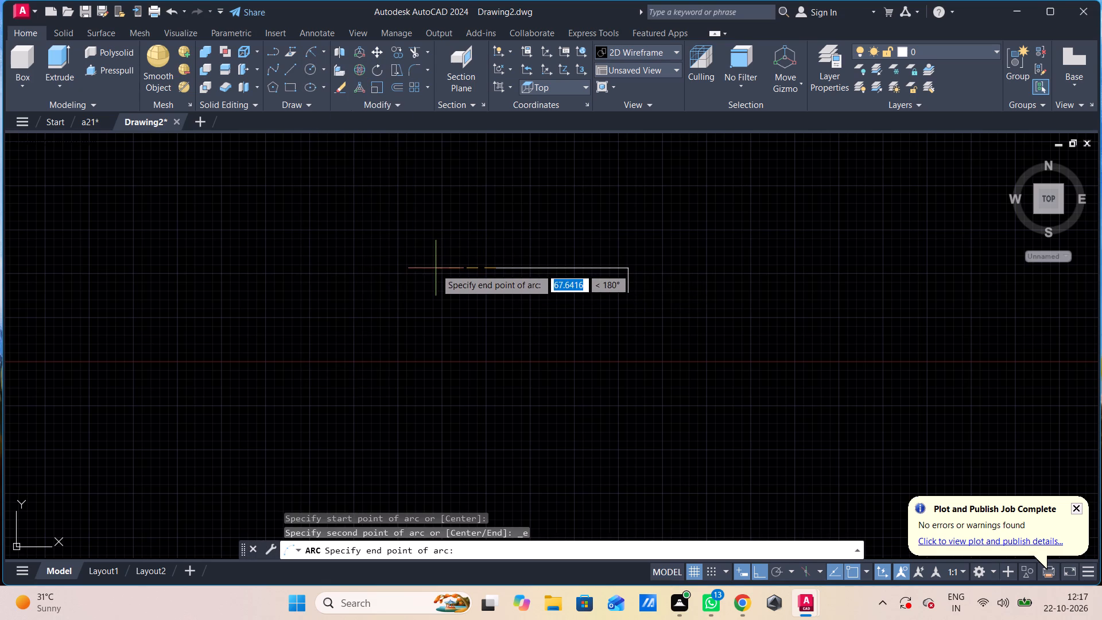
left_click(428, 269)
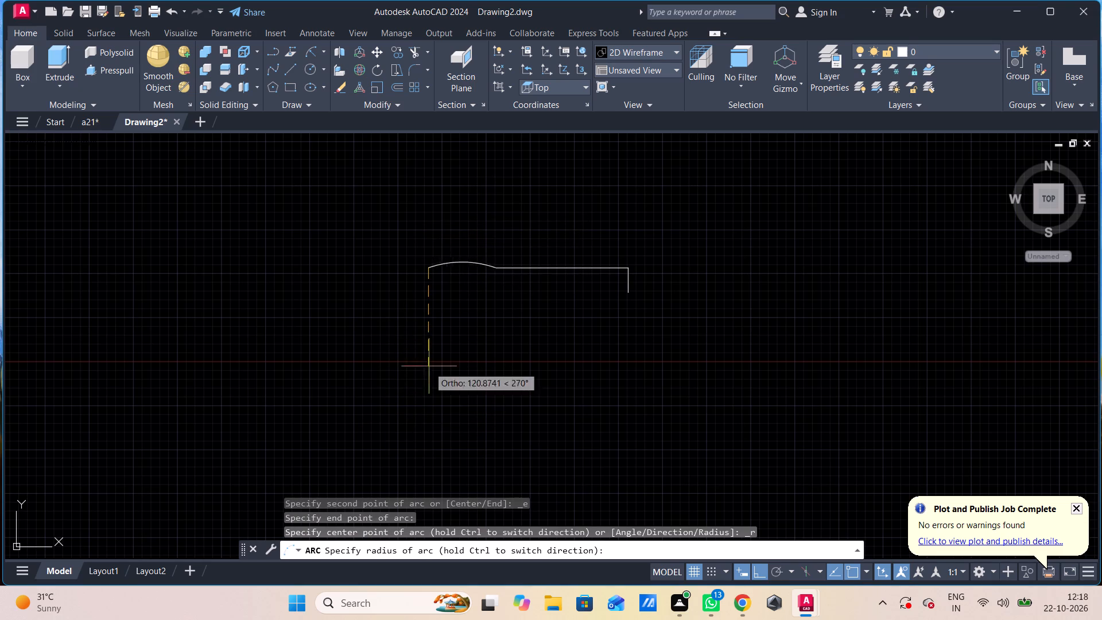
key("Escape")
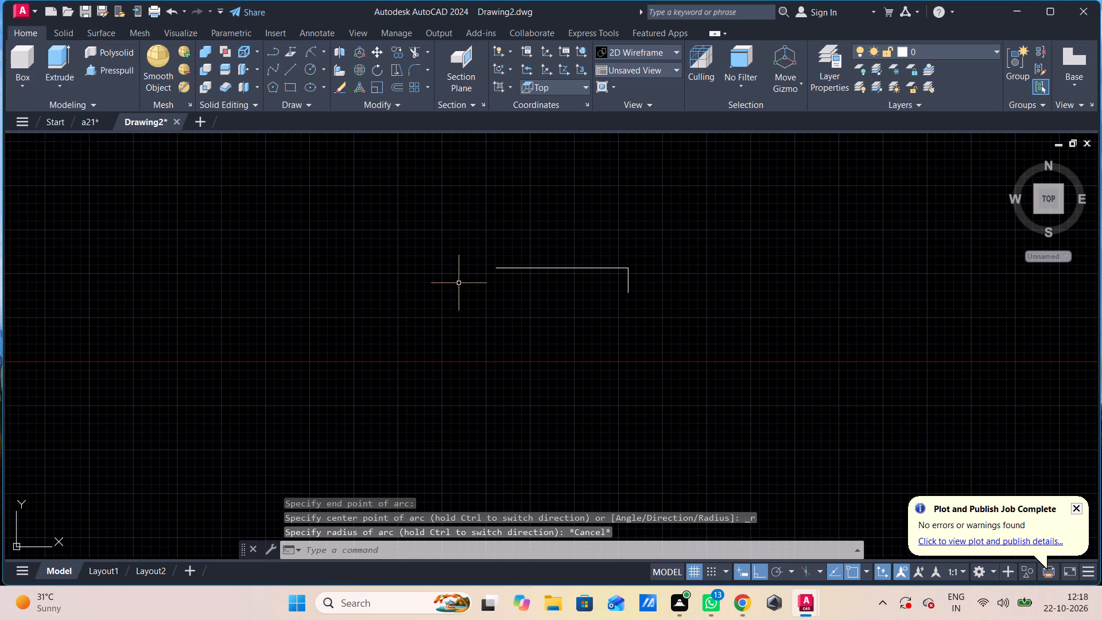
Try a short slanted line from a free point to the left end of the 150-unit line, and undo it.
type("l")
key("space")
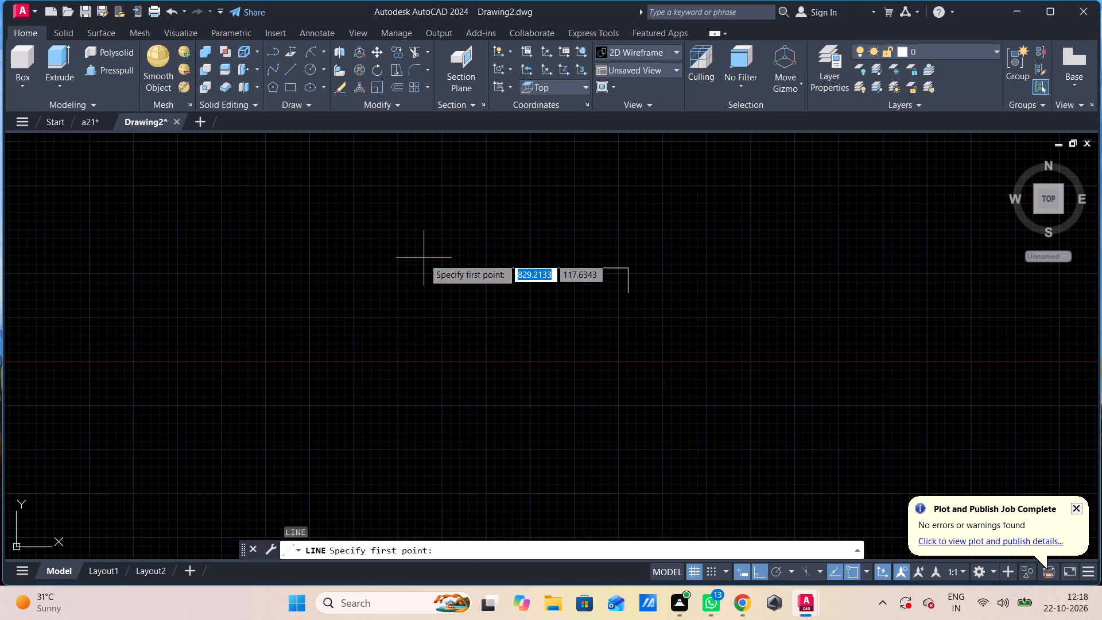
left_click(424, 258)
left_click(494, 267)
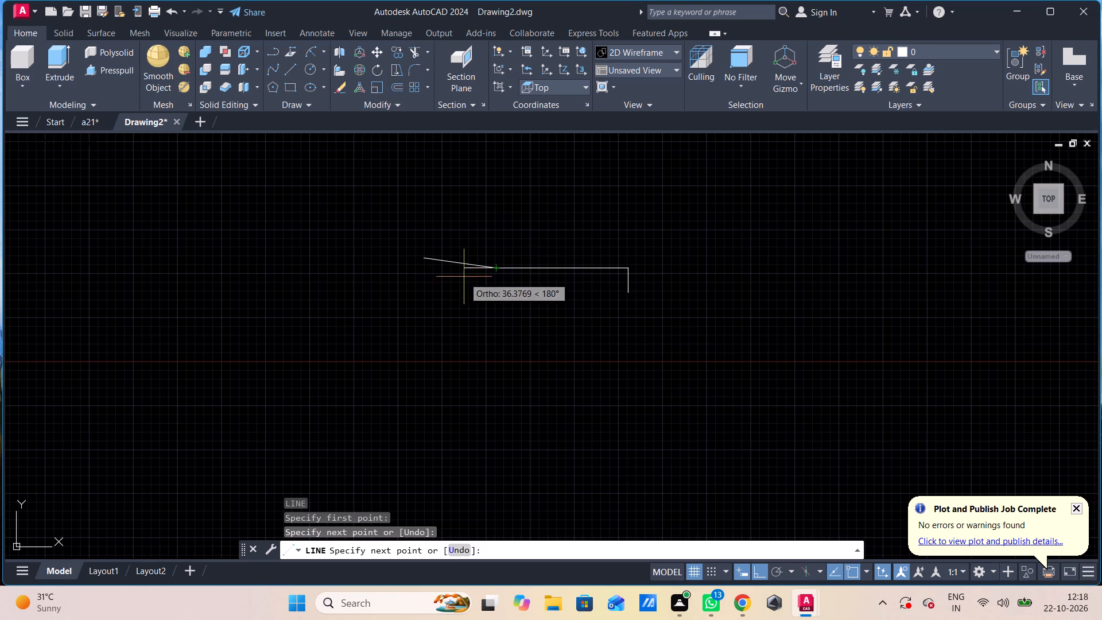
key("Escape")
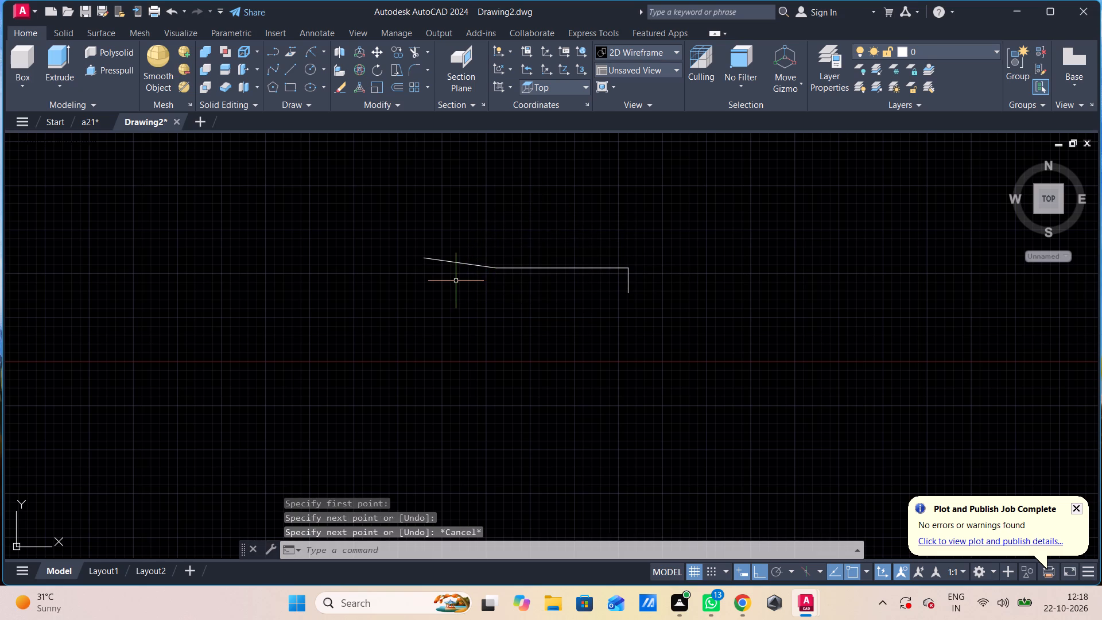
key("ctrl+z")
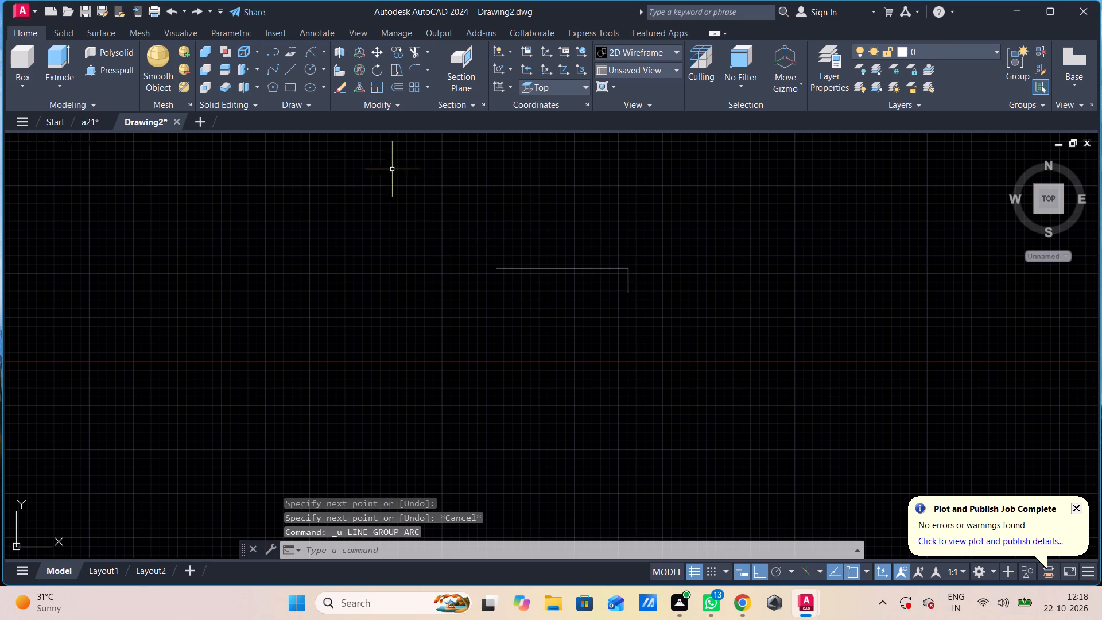
Draw a downward-bulging start-end-radius arc of radius 78 from about 102 units left of the 150-unit line to its left end.
left_click(313, 53)
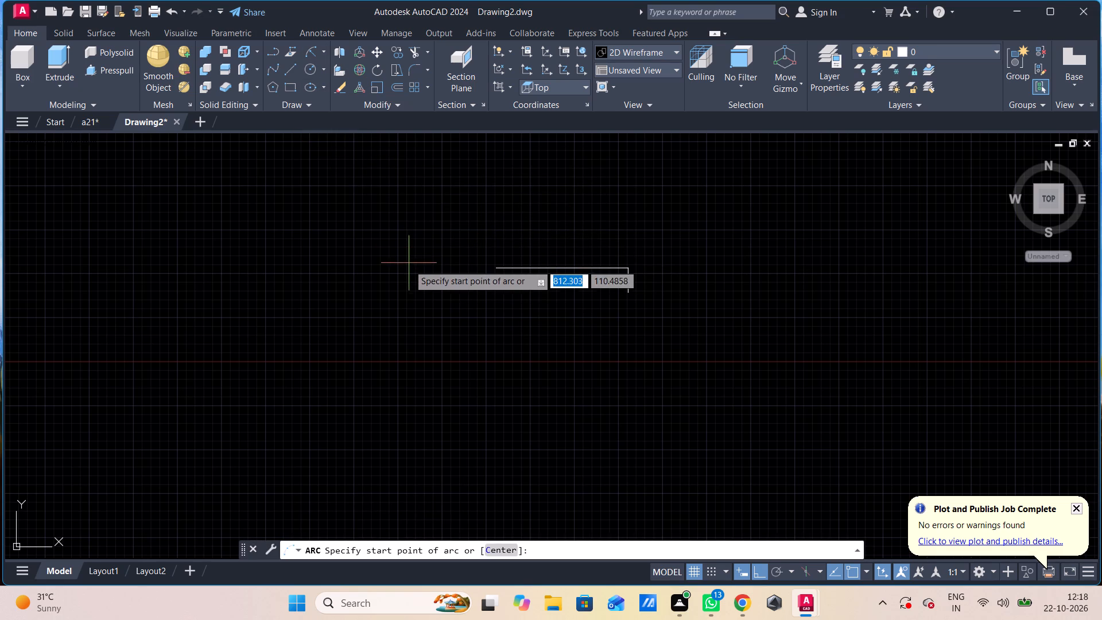
left_click(406, 267)
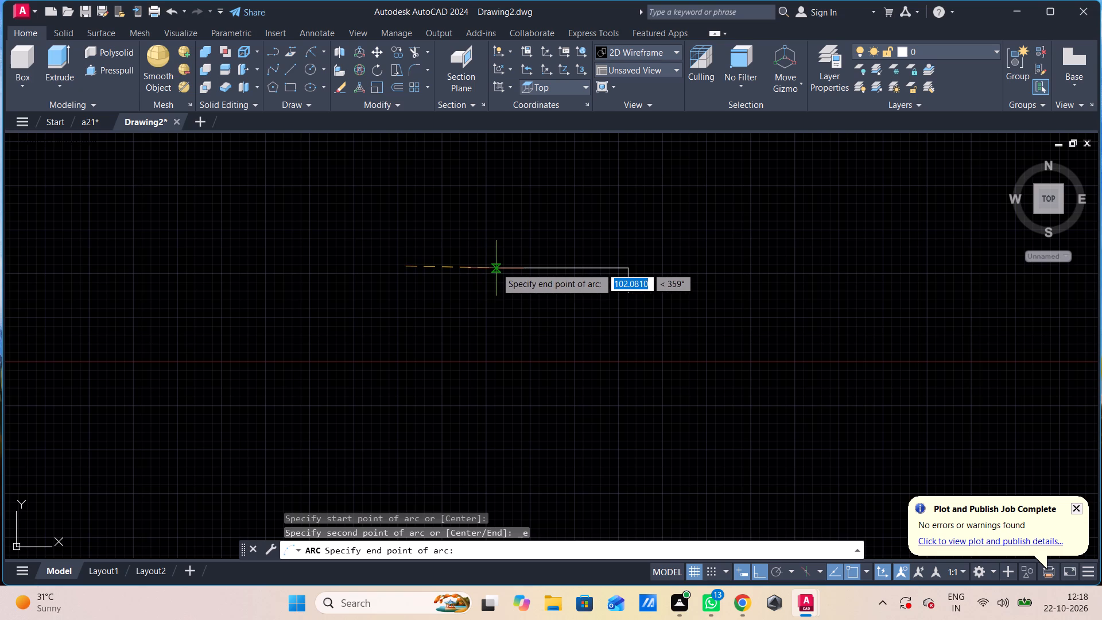
left_click(496, 268)
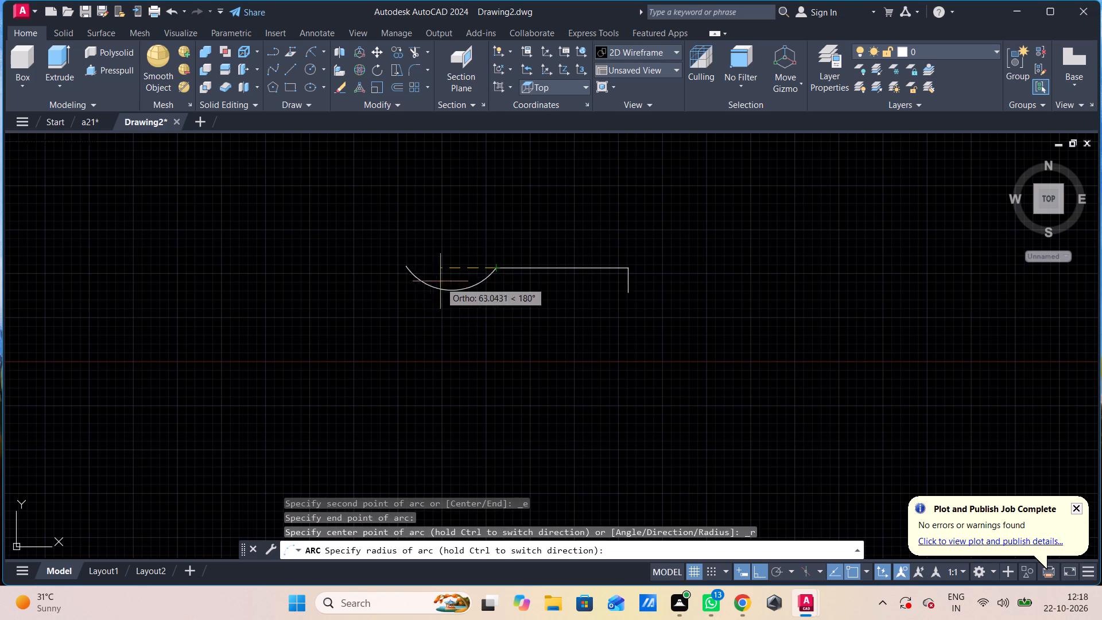
type("r")
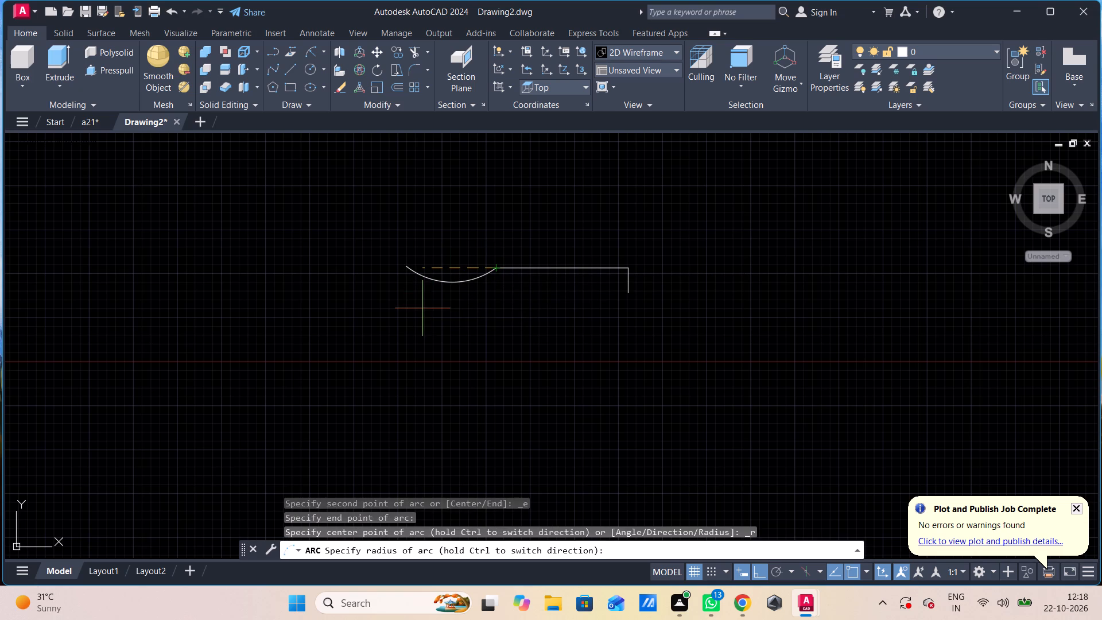
key("space")
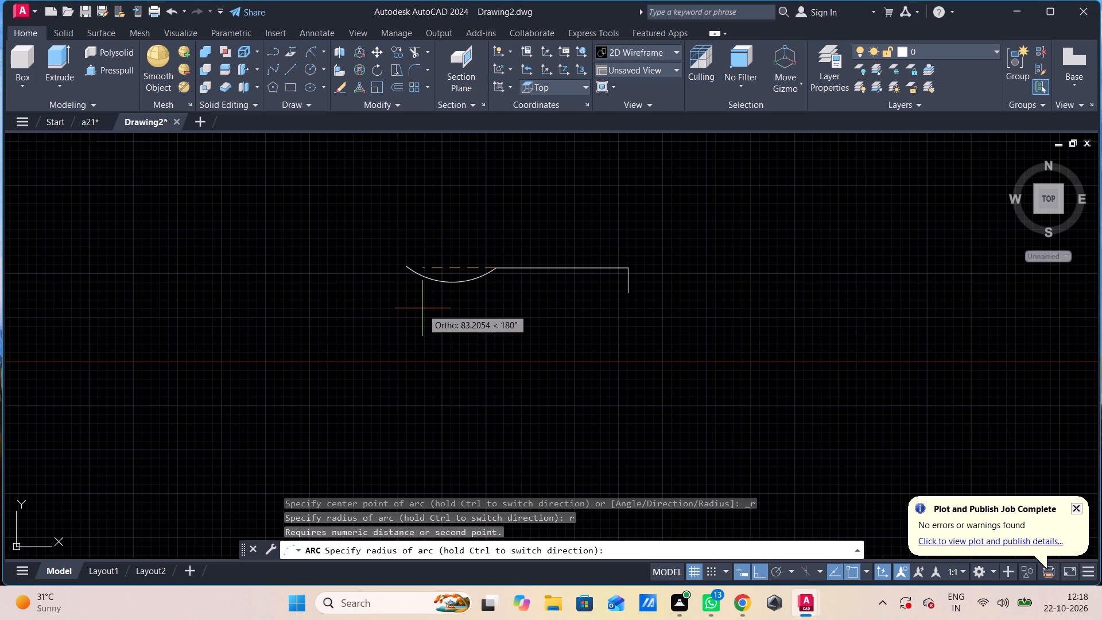
type("78")
key("Return")
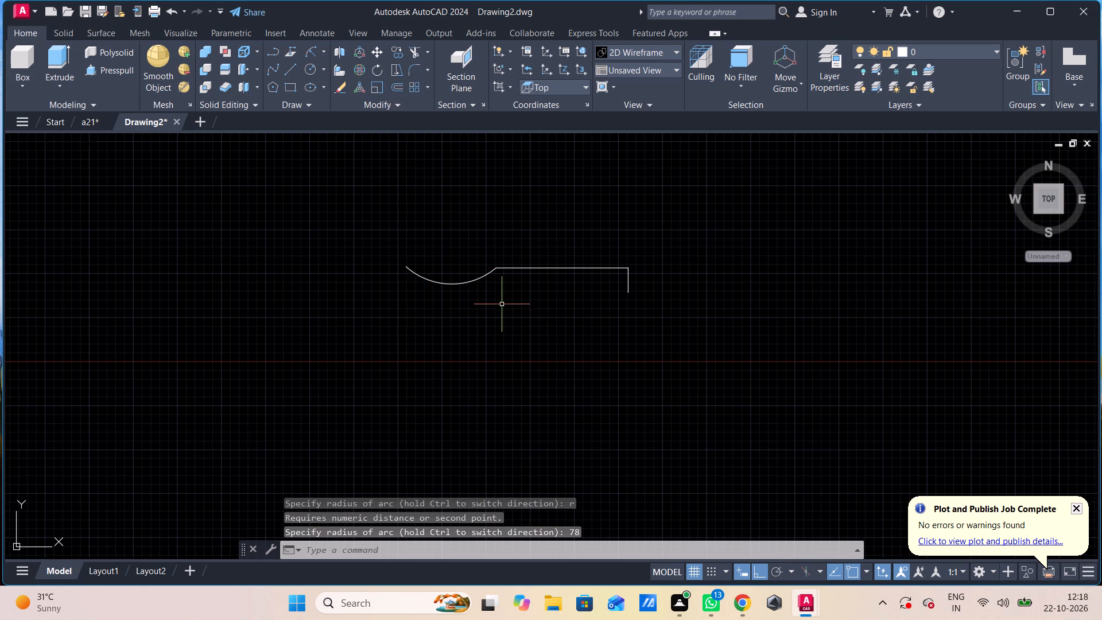
Edit the arc's radius at its midpoint grip, entering 78.
left_click(456, 285)
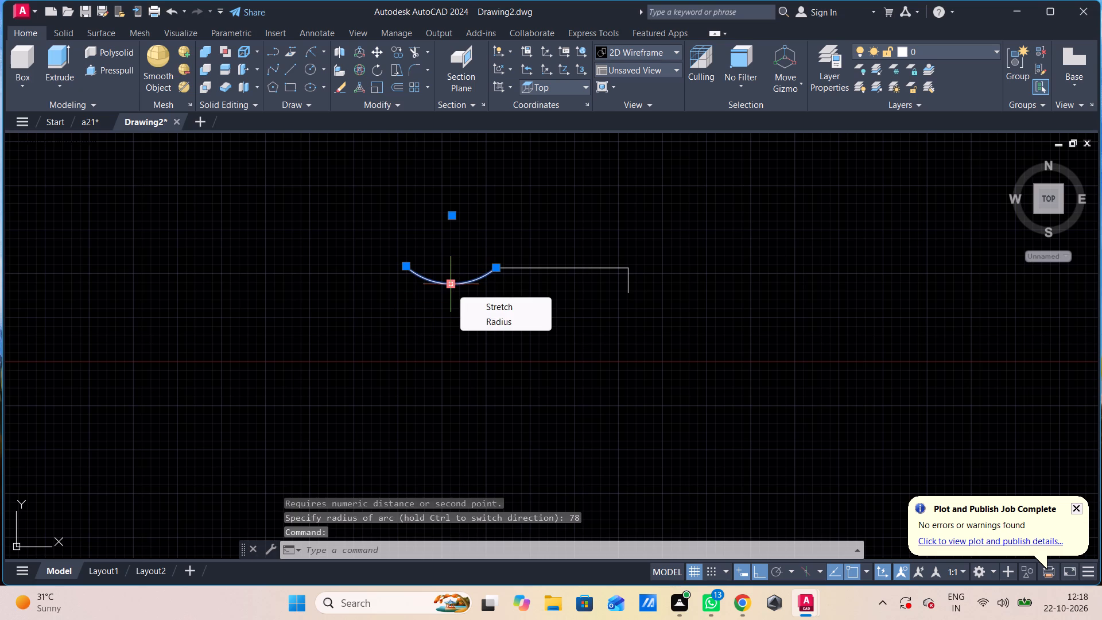
key("Delete")
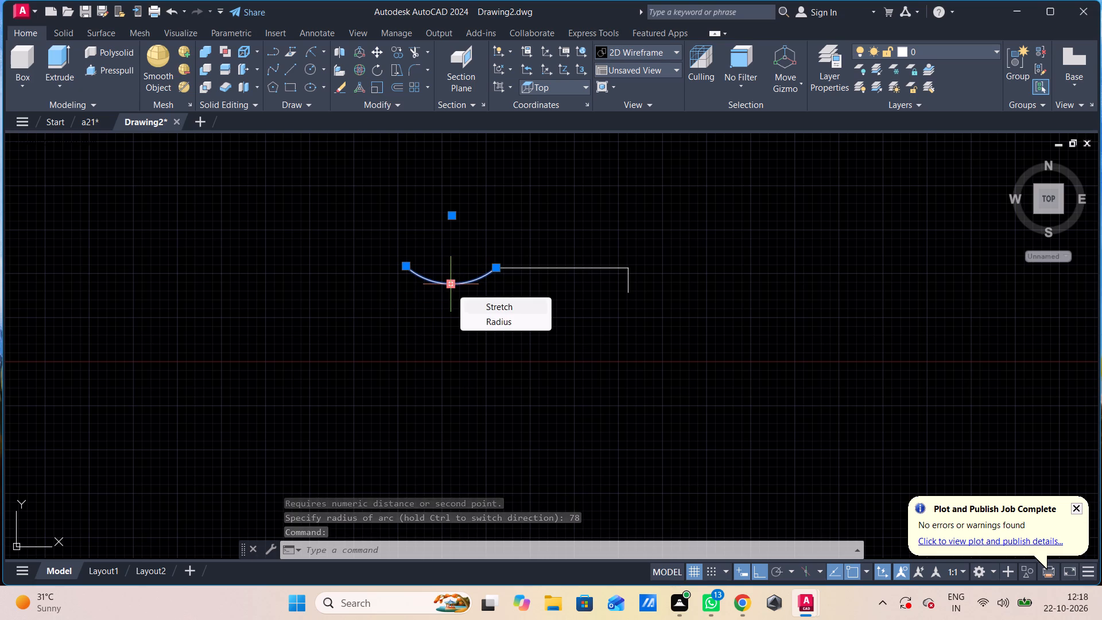
left_click(491, 324)
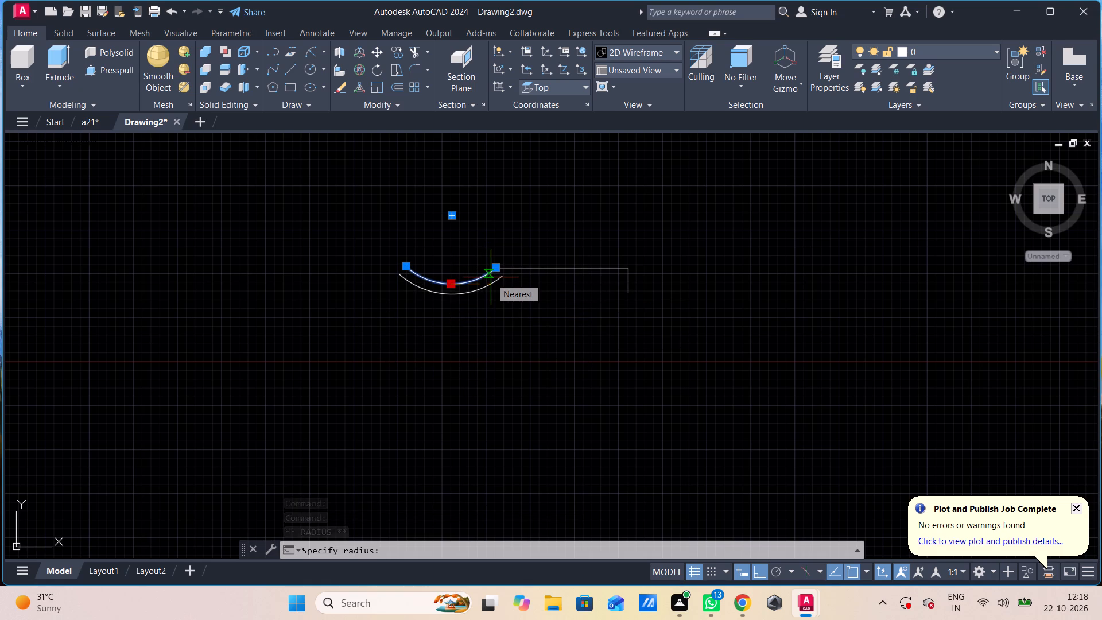
type("78")
key("Return")
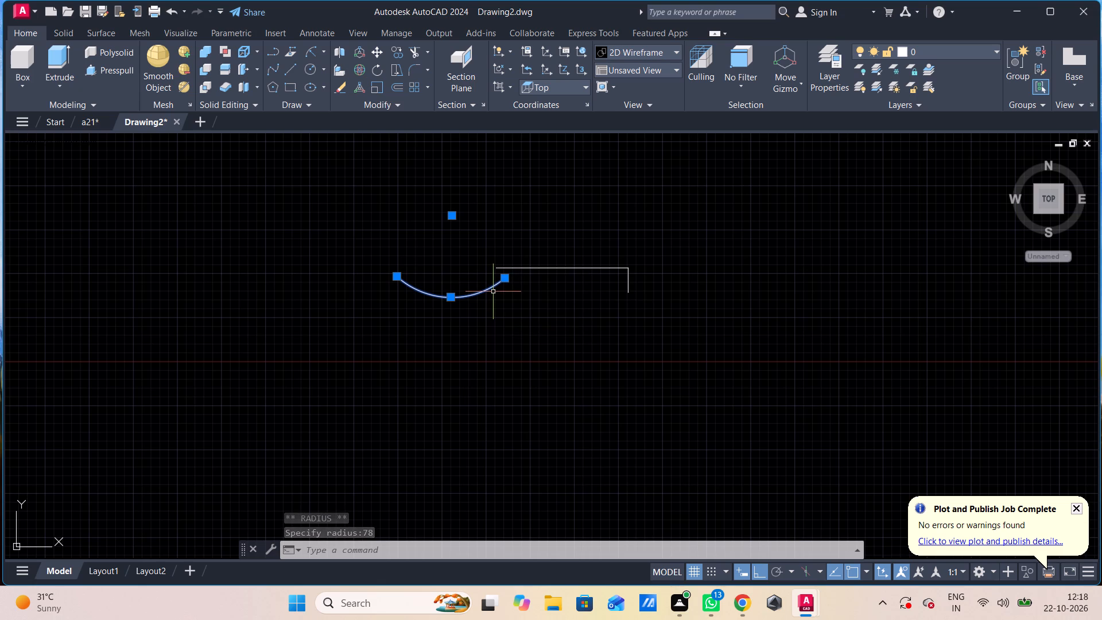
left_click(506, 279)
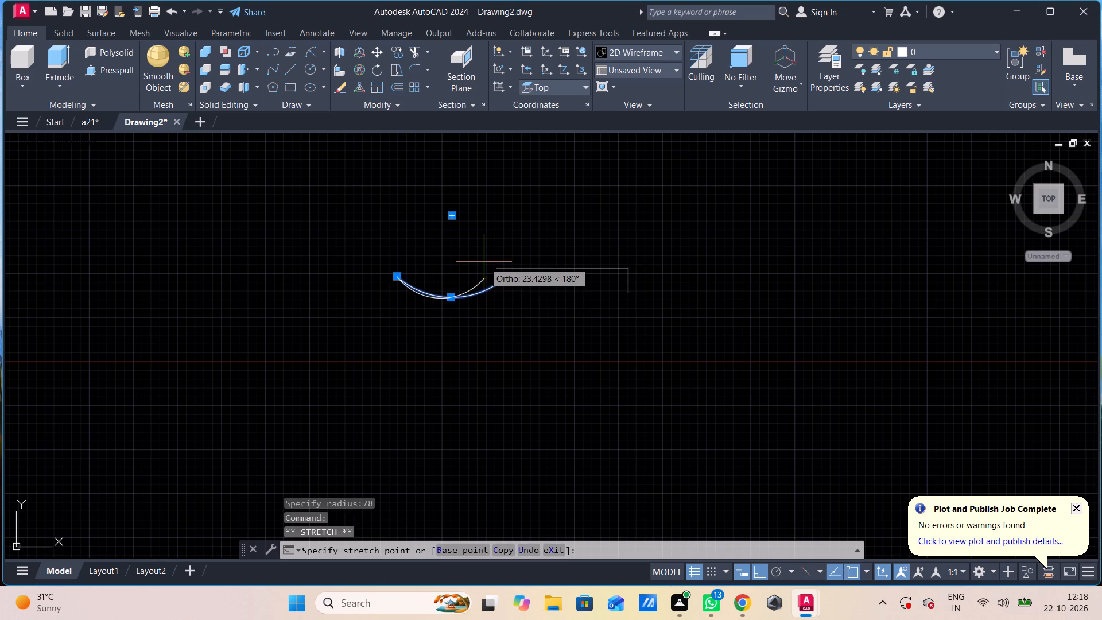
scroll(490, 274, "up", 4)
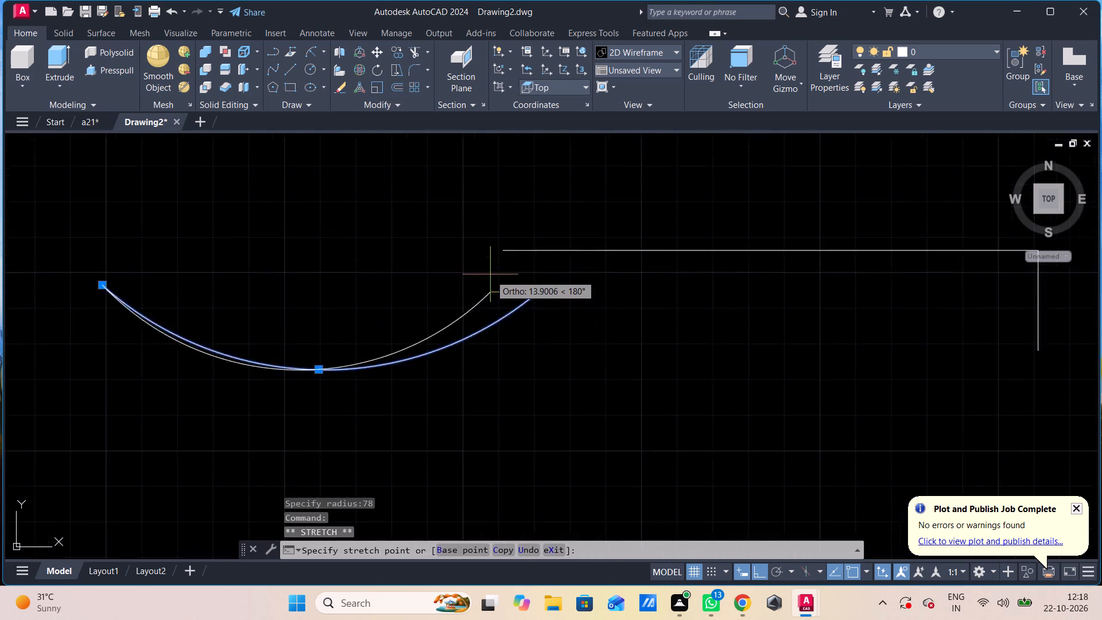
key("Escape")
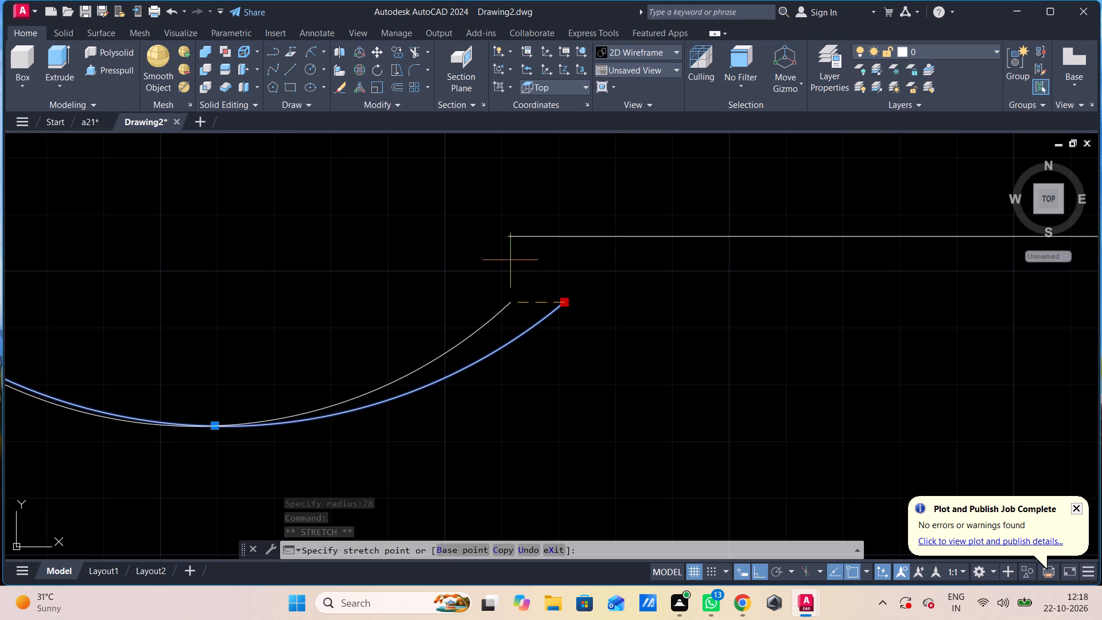
Move the arc by its right endpoint onto the left end of the 150-unit line.
type("m")
key("space")
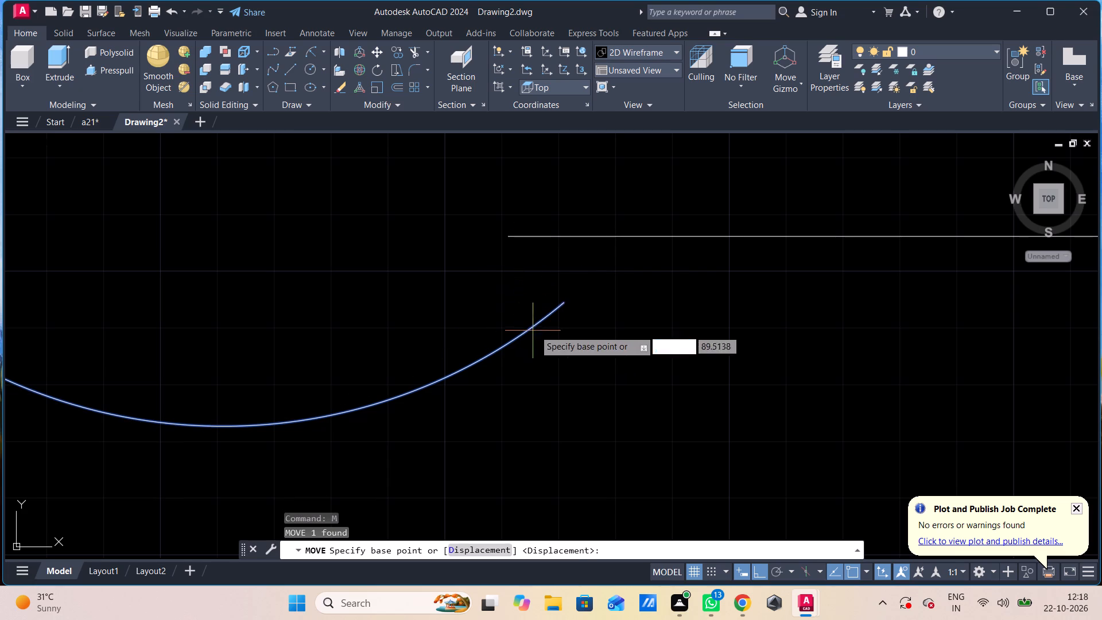
left_click(568, 302)
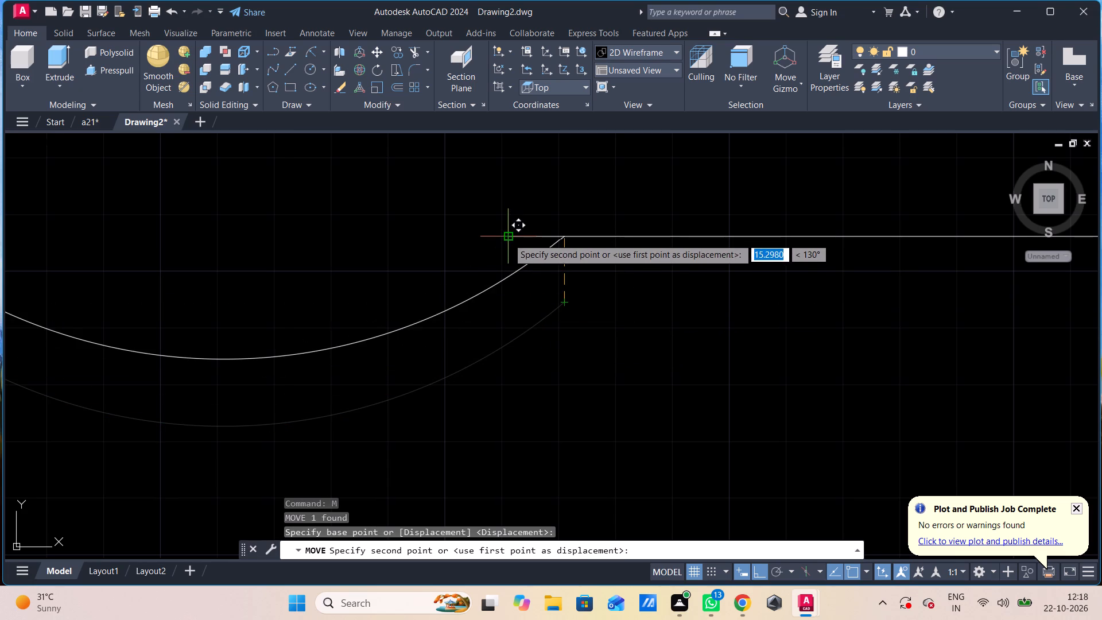
left_click(508, 238)
scroll(528, 276, "down", 2)
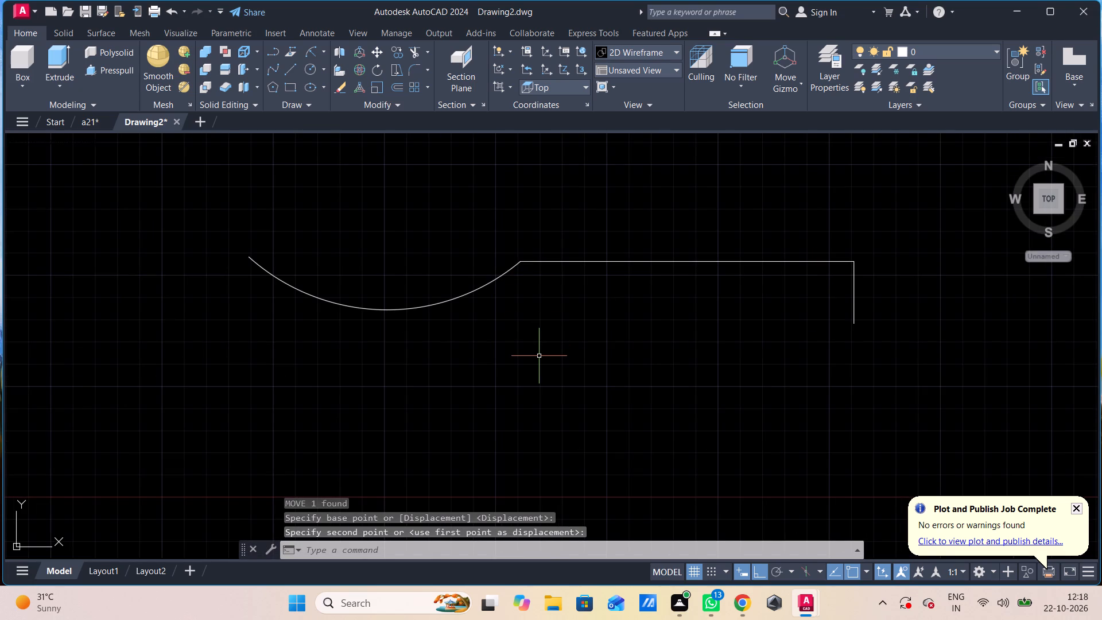
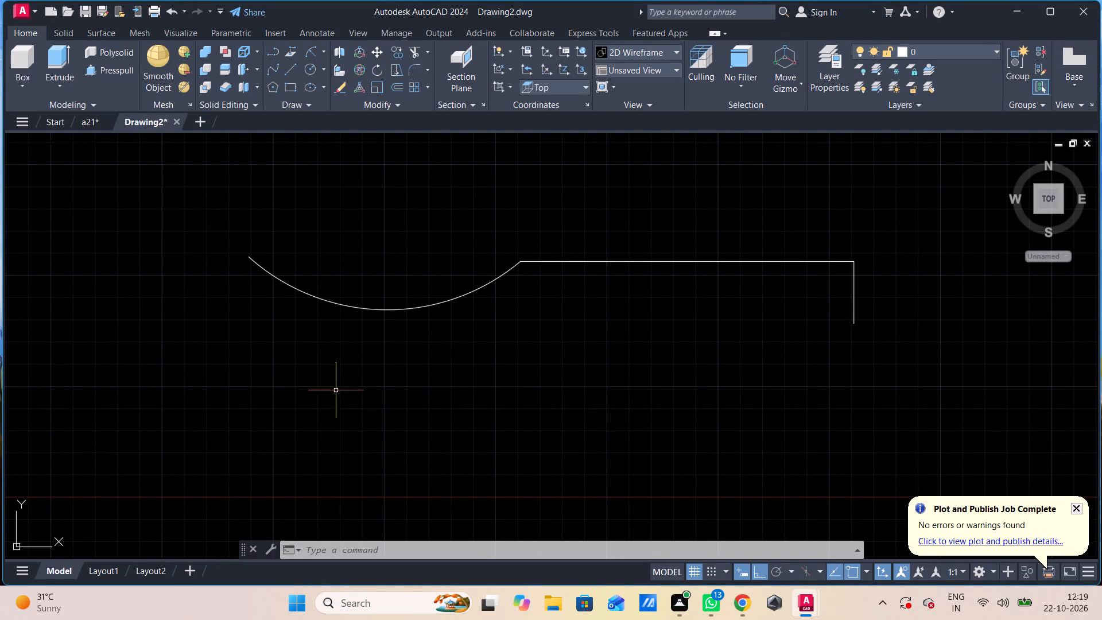
Delete the radius 78 arc at the left end of the 150-unit line.
left_click(418, 309)
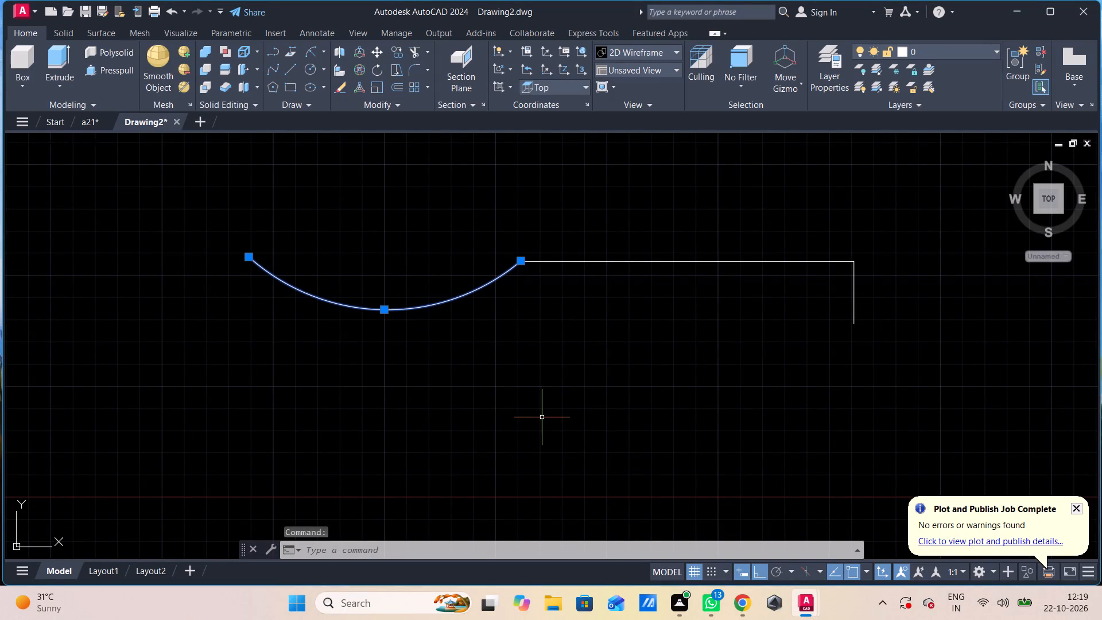
key("F12")
key("F12")
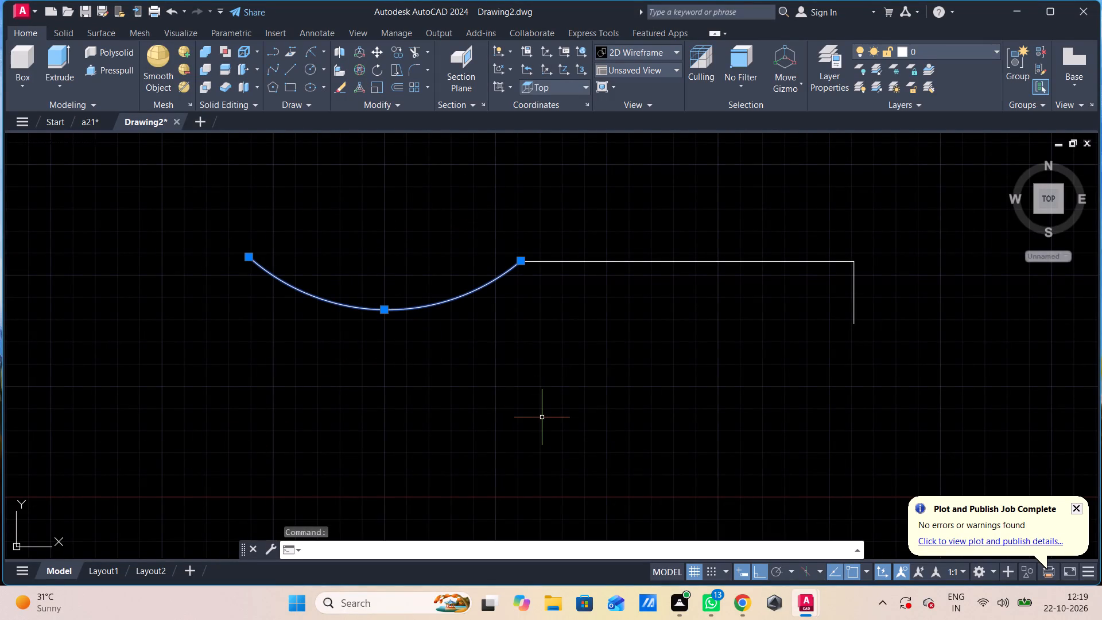
key("Delete")
key("Delete")
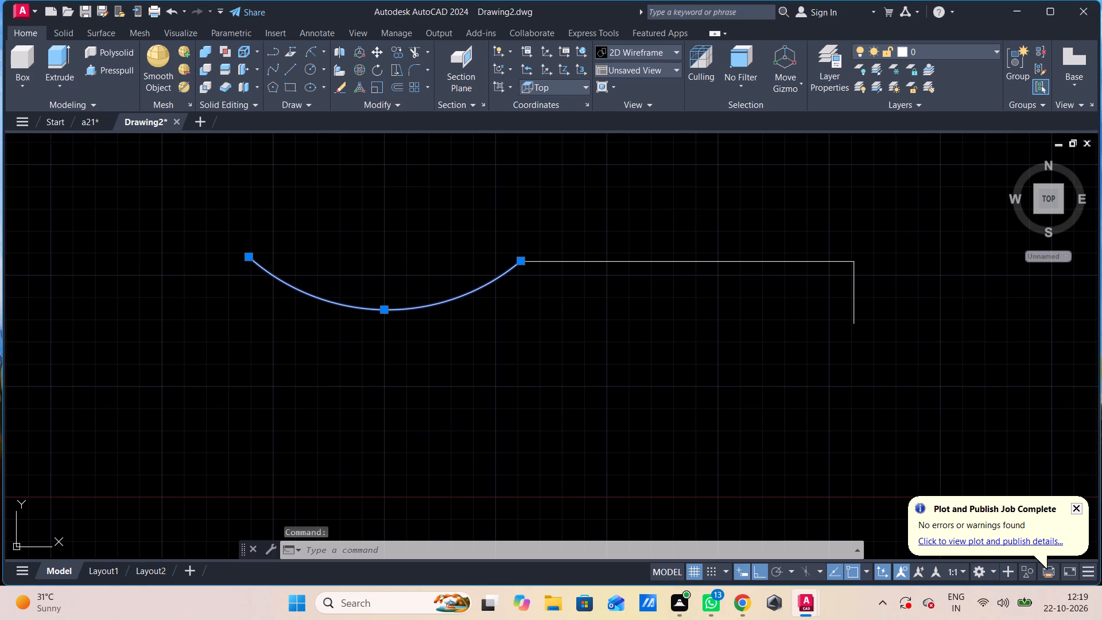
Draw a slanted line about 52 units long, rising leftward from the left end of the 150-unit line.
key("l")
key("Return")
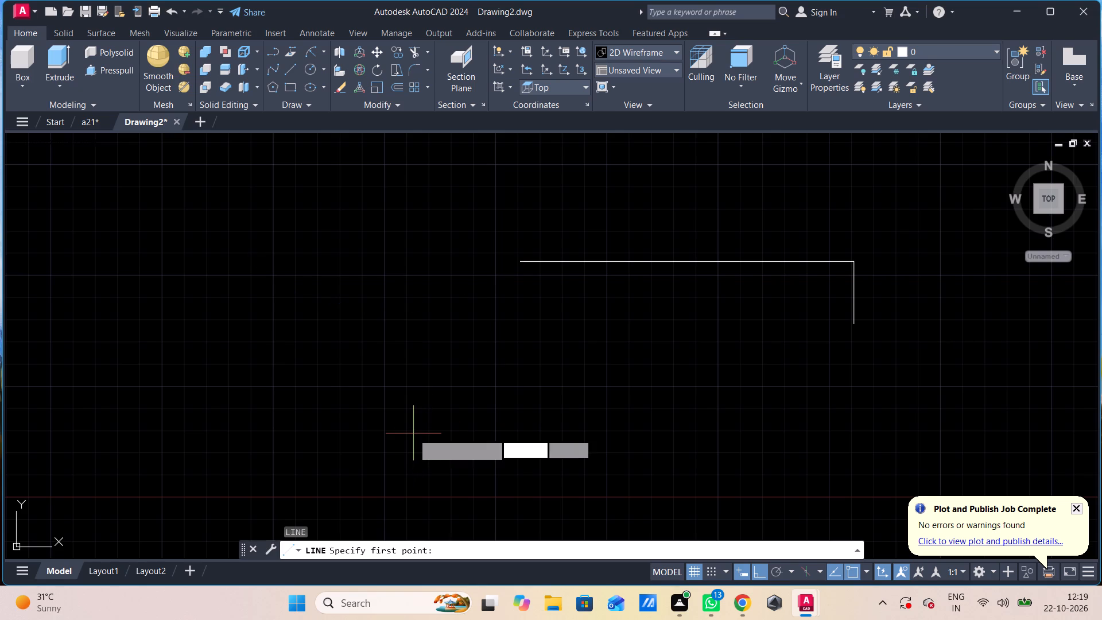
left_click(517, 263)
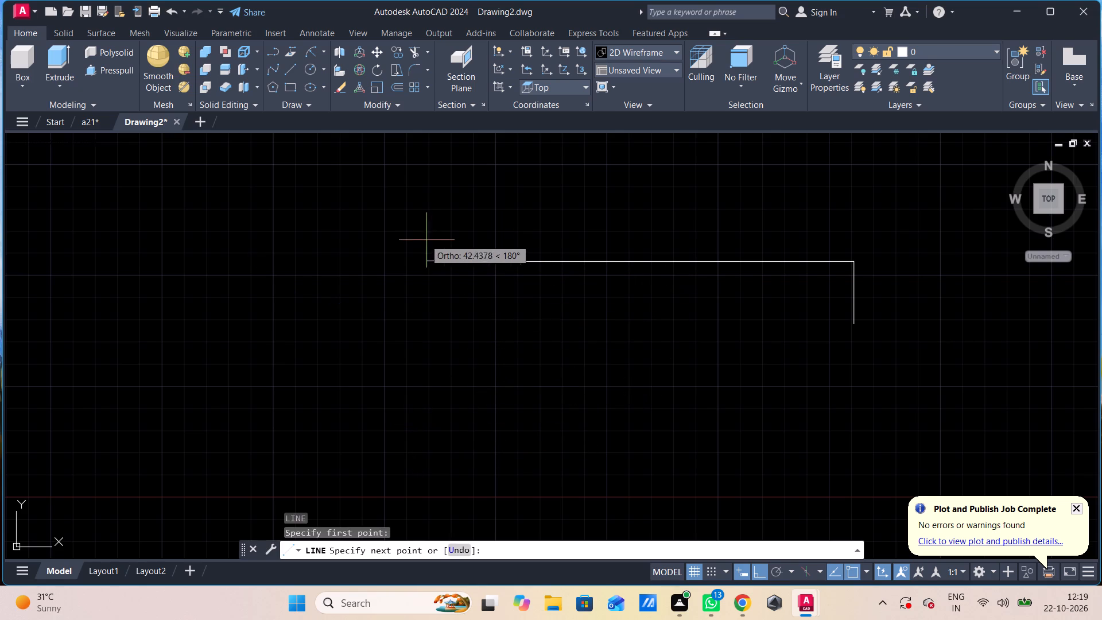
key("F8")
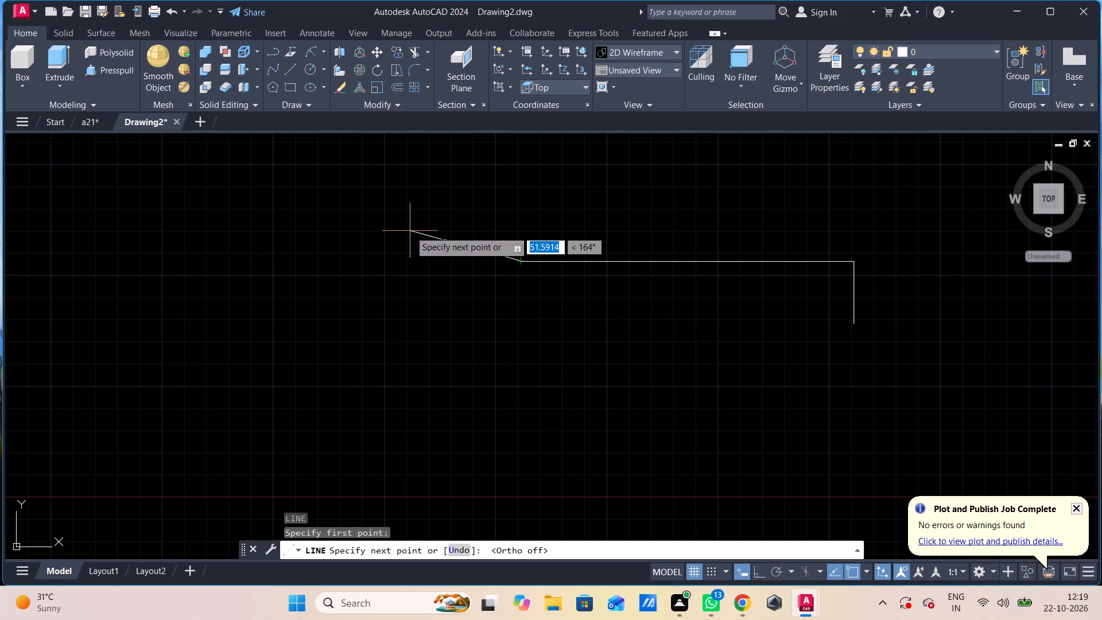
left_click(408, 226)
key("F8")
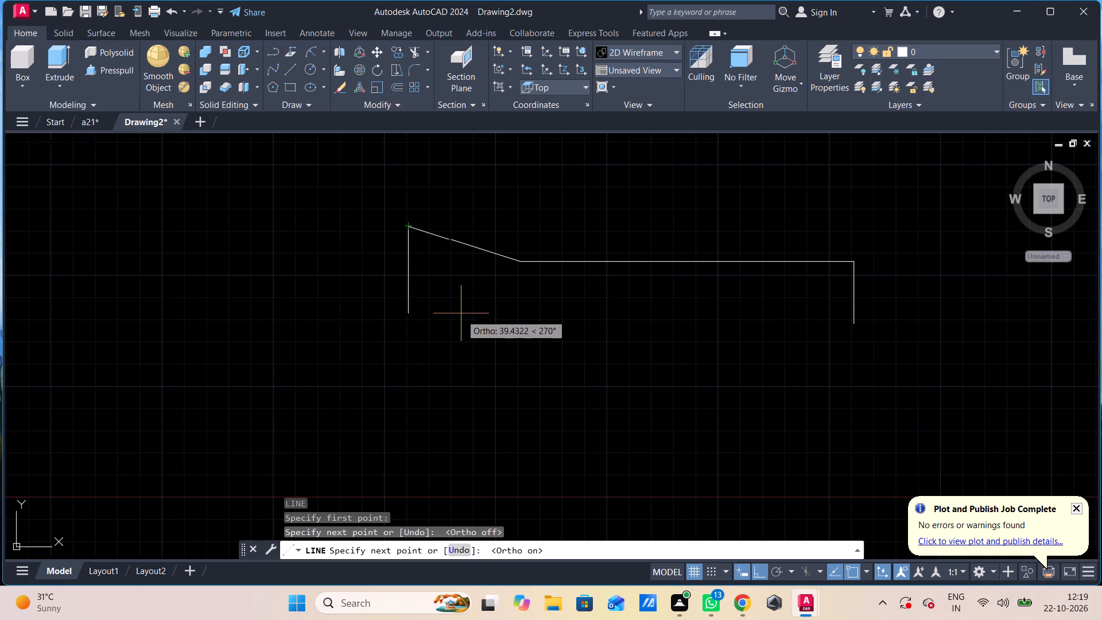
key("Escape")
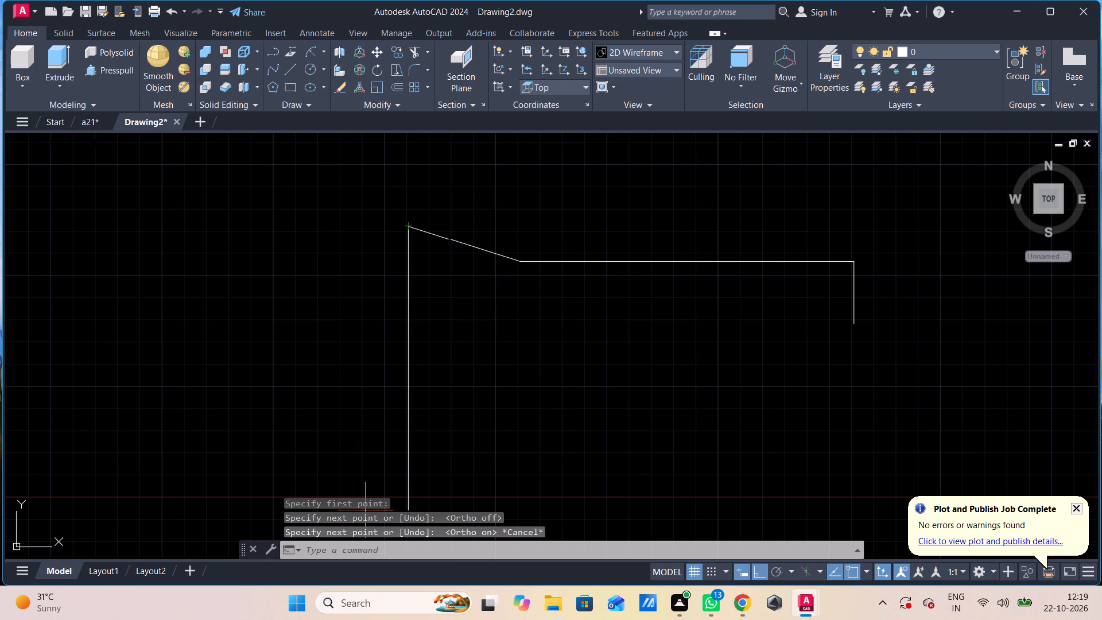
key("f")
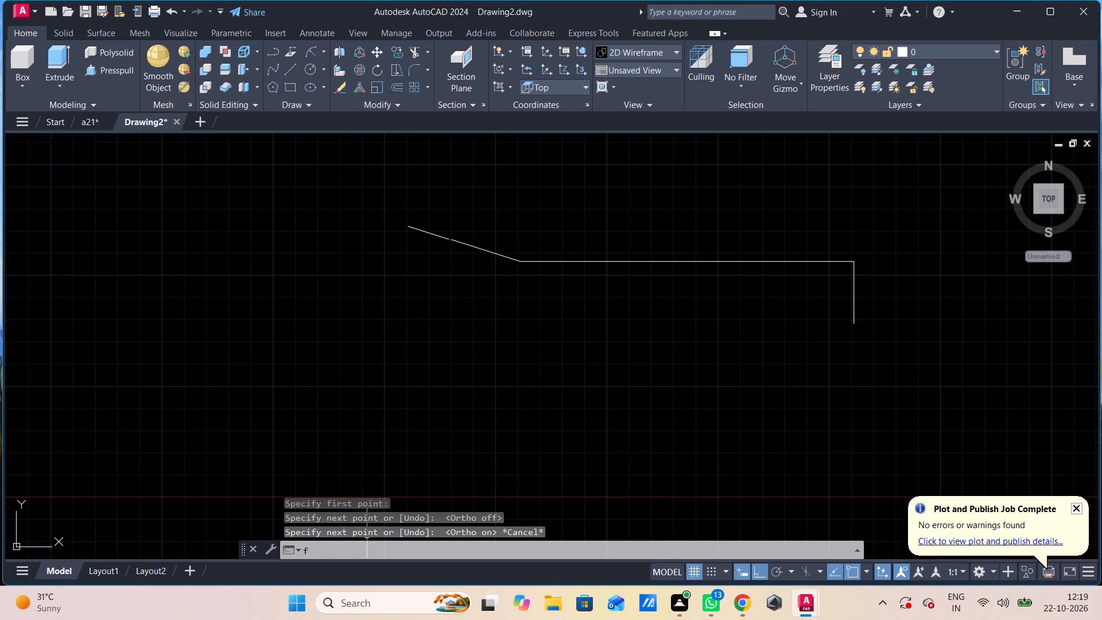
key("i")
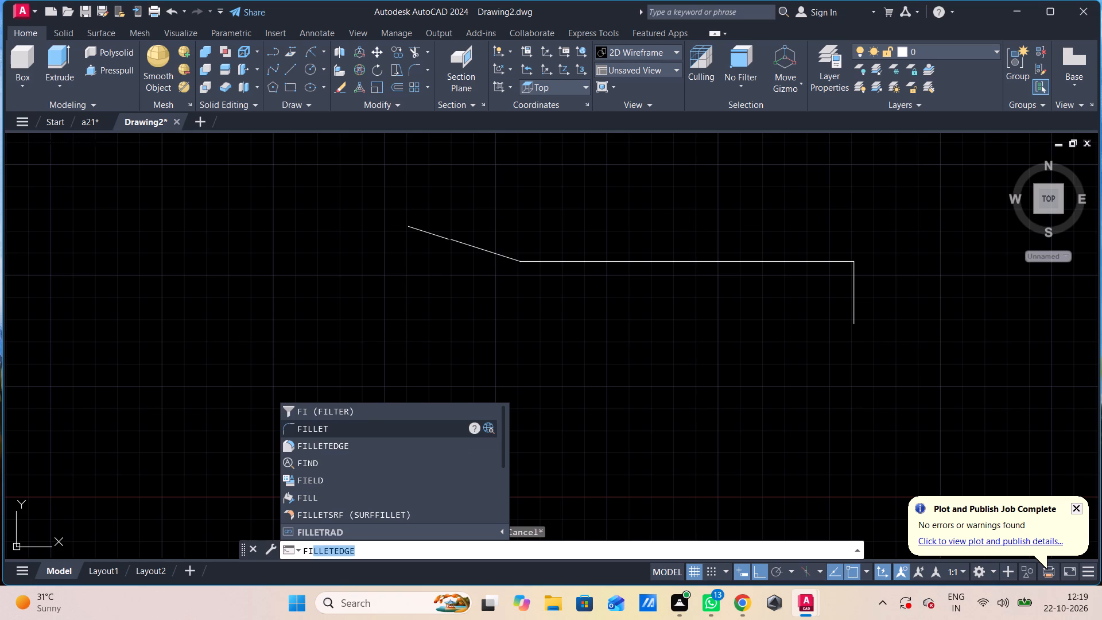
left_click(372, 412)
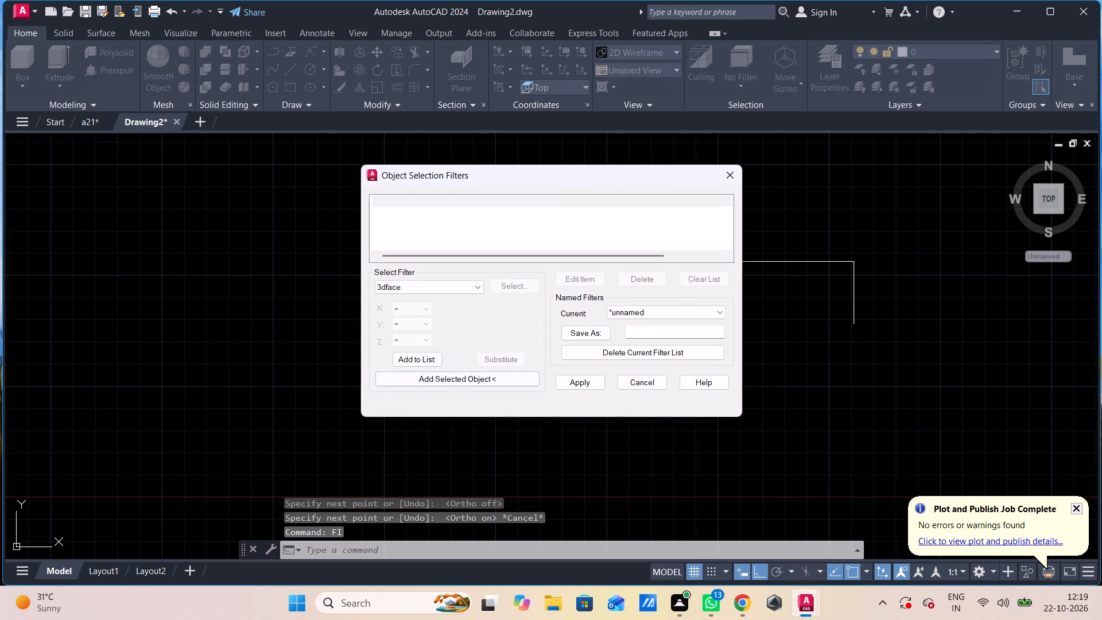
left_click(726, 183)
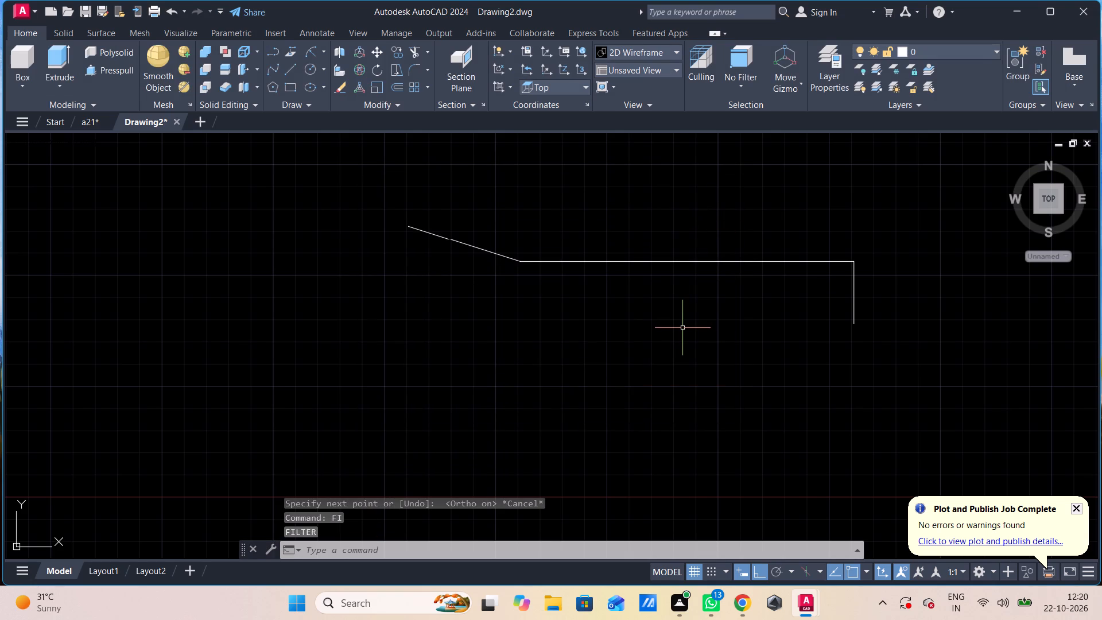
Fillet the corner between the slanted line and the 150-unit horizontal line with radius 78.
key("f")
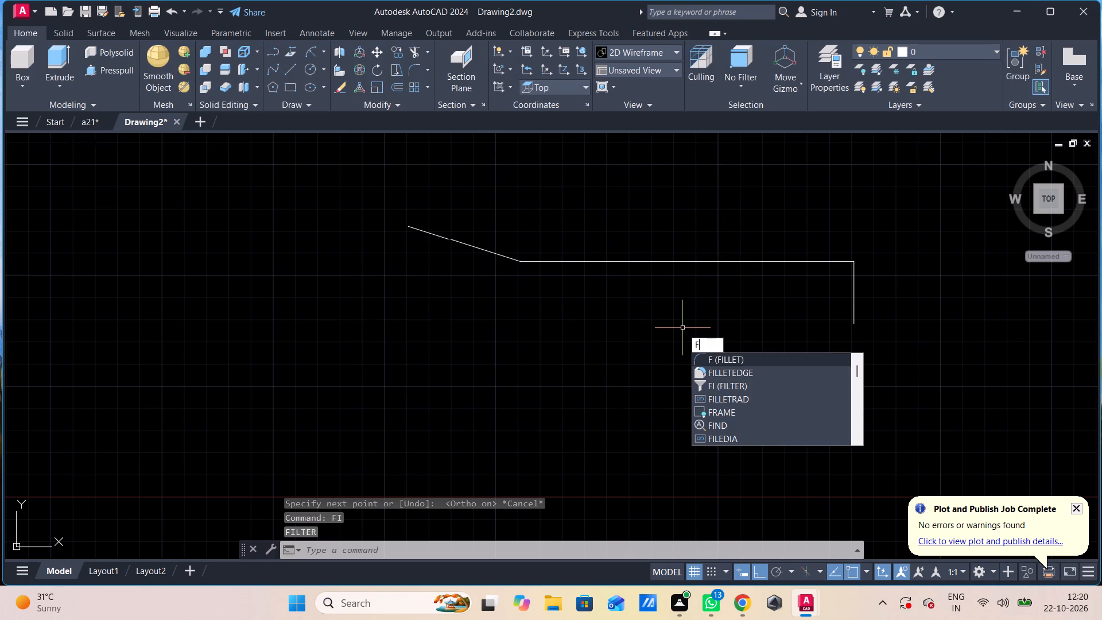
left_click(713, 359)
type("r")
key("space")
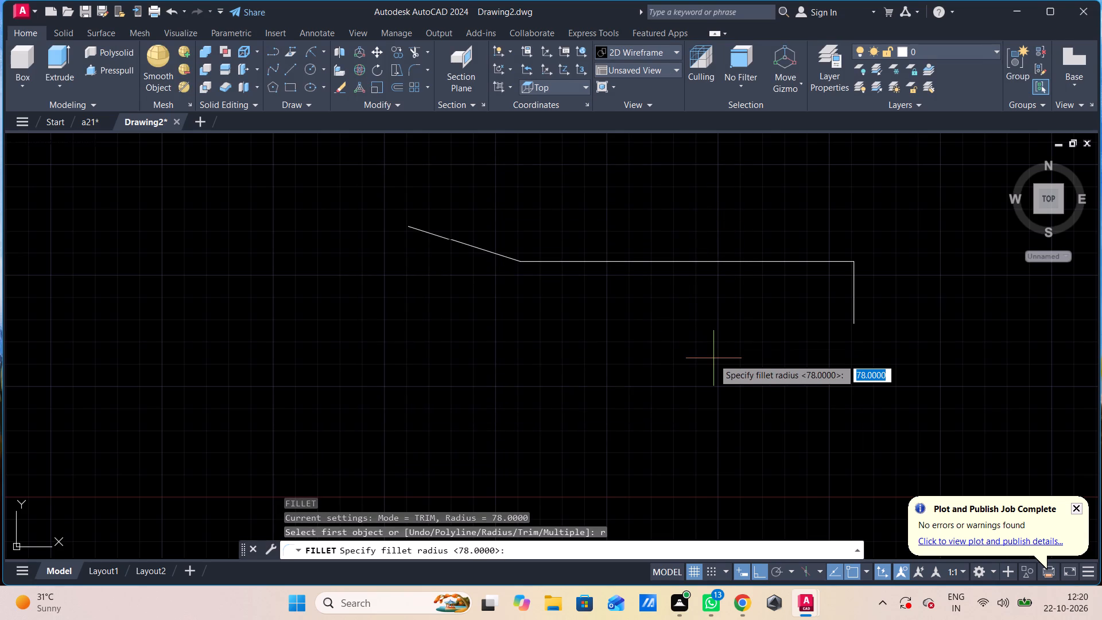
type("78")
key("Return")
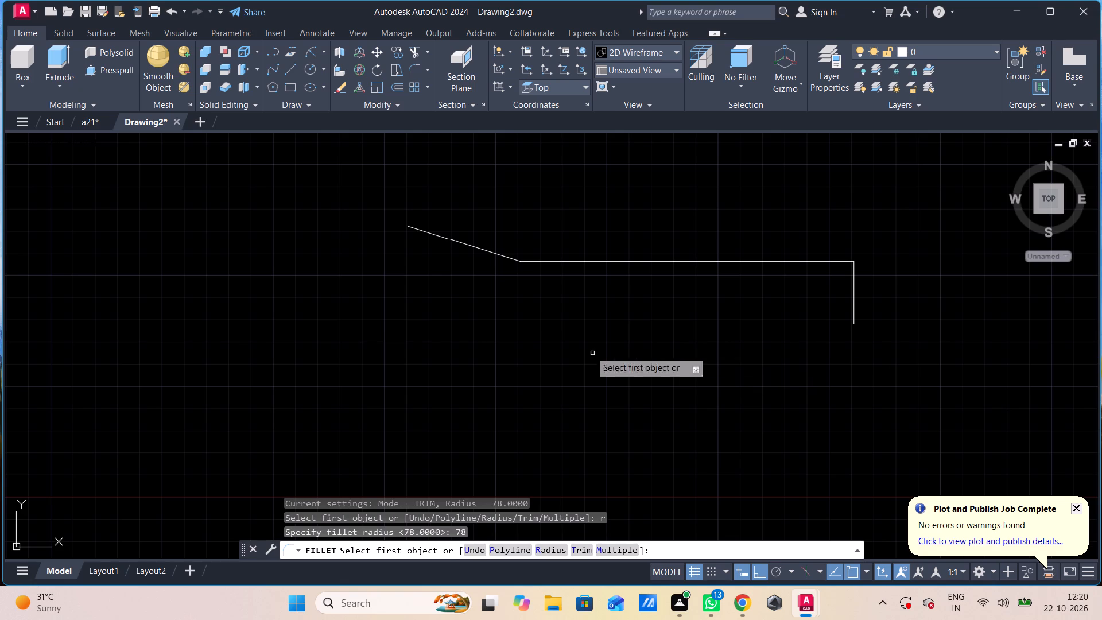
left_click(503, 255)
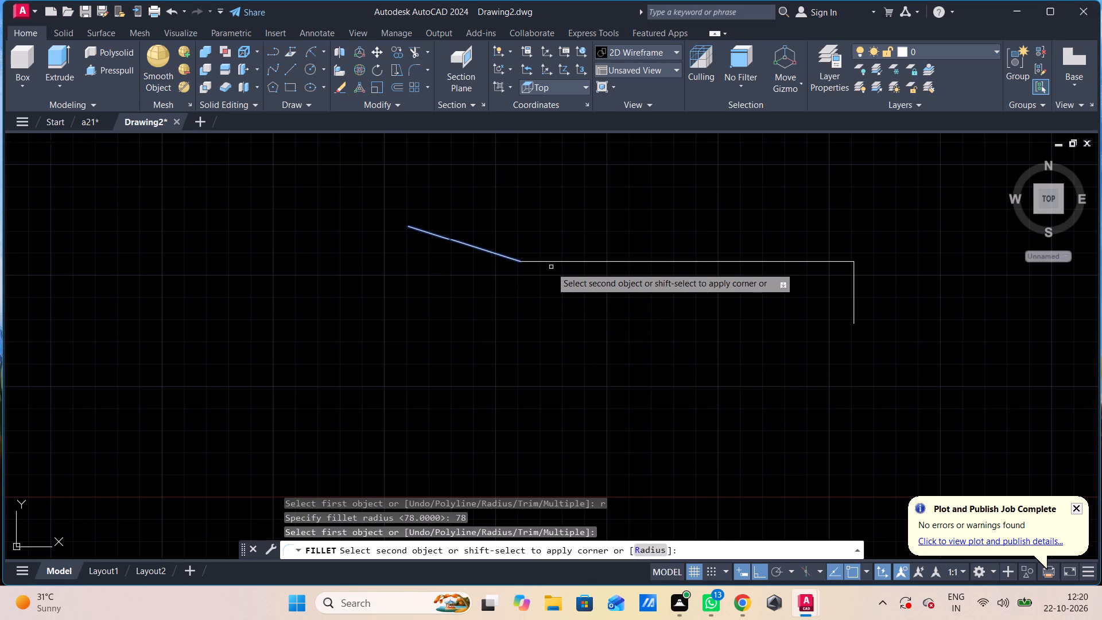
left_click(554, 260)
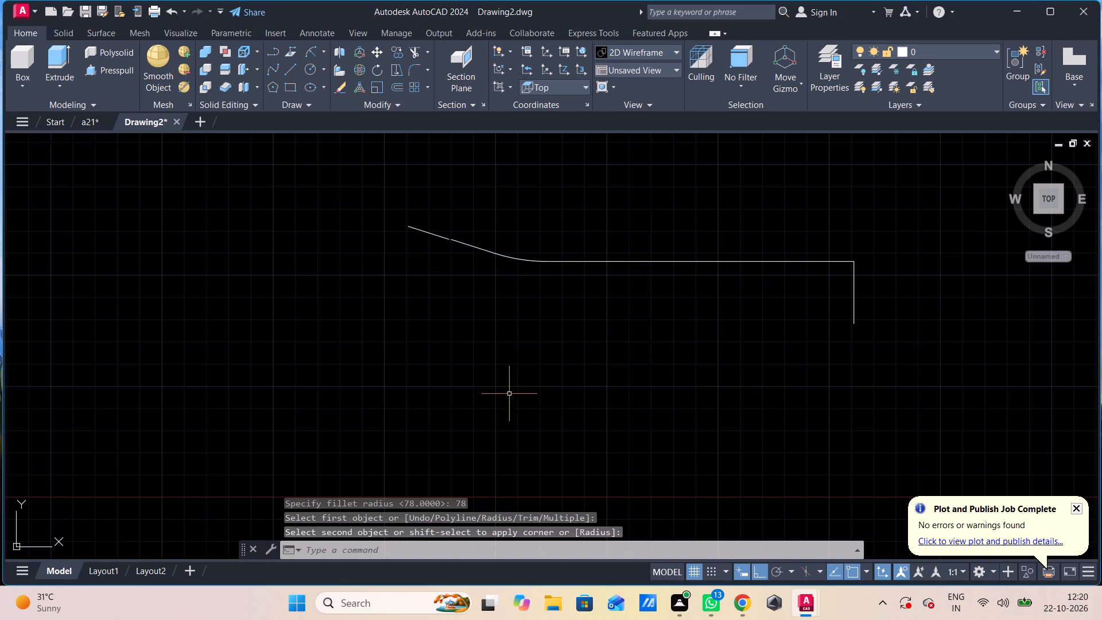
Delete the remaining slanted line, keeping the fillet arc.
scroll(466, 326, "down", 1)
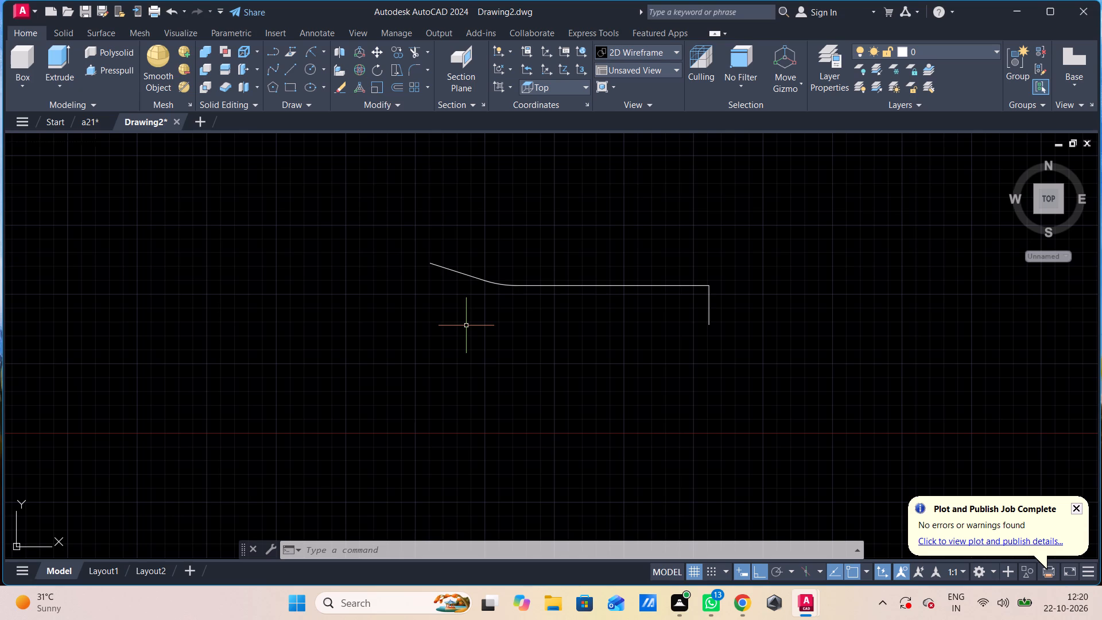
left_click(464, 273)
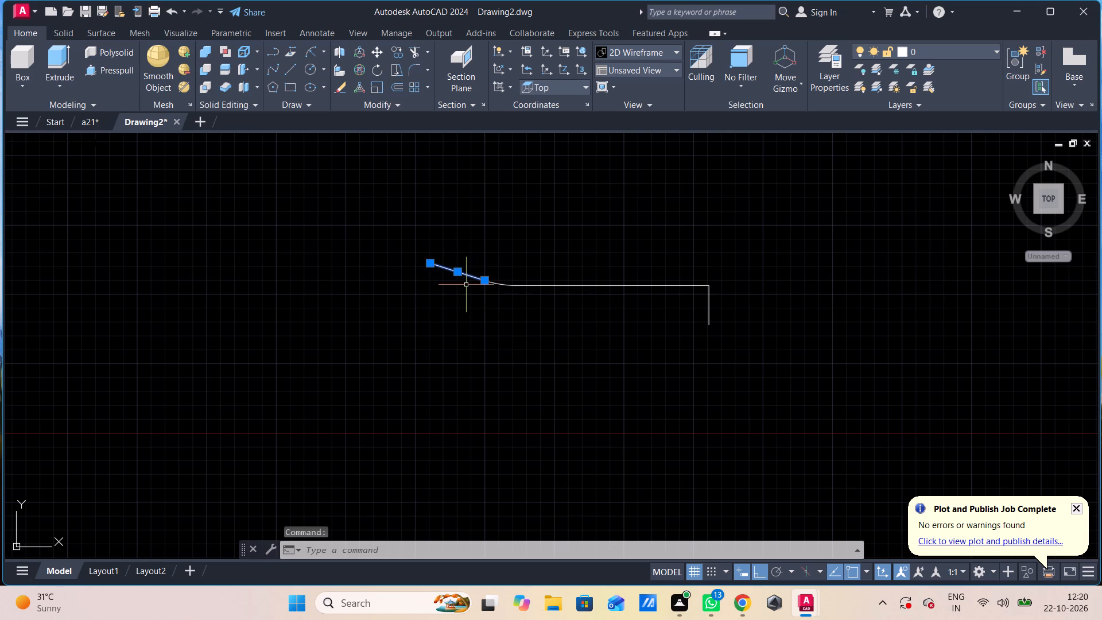
key("Delete")
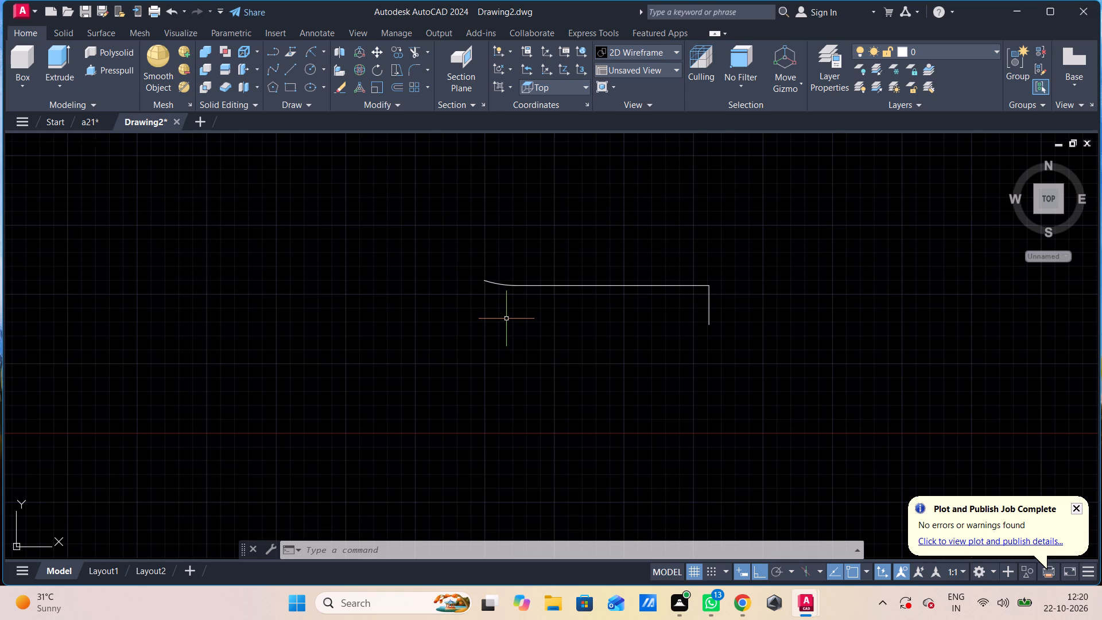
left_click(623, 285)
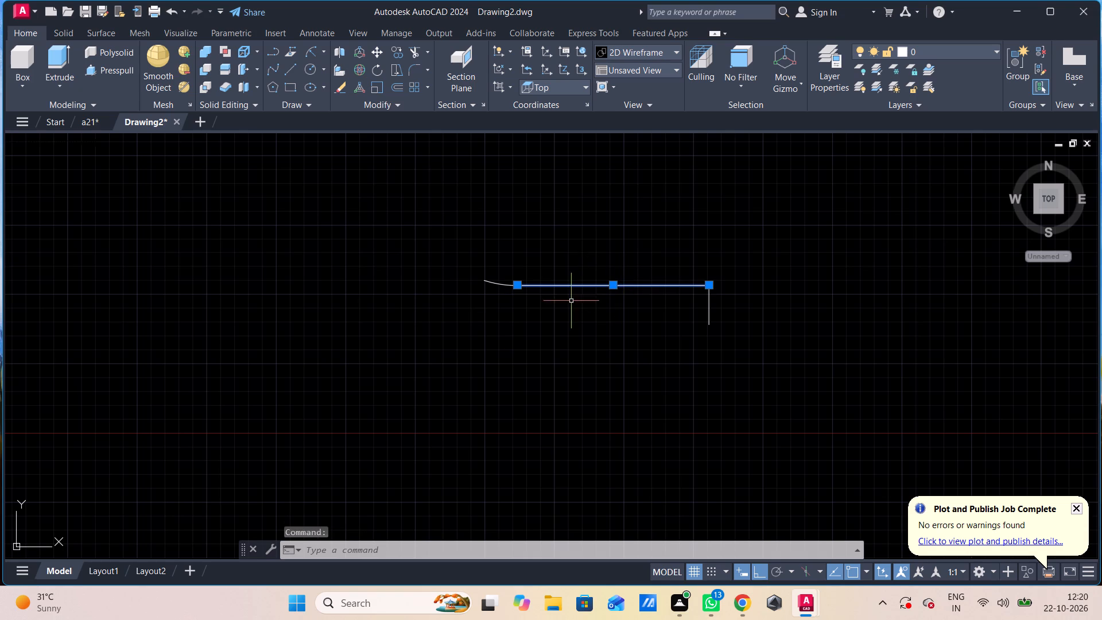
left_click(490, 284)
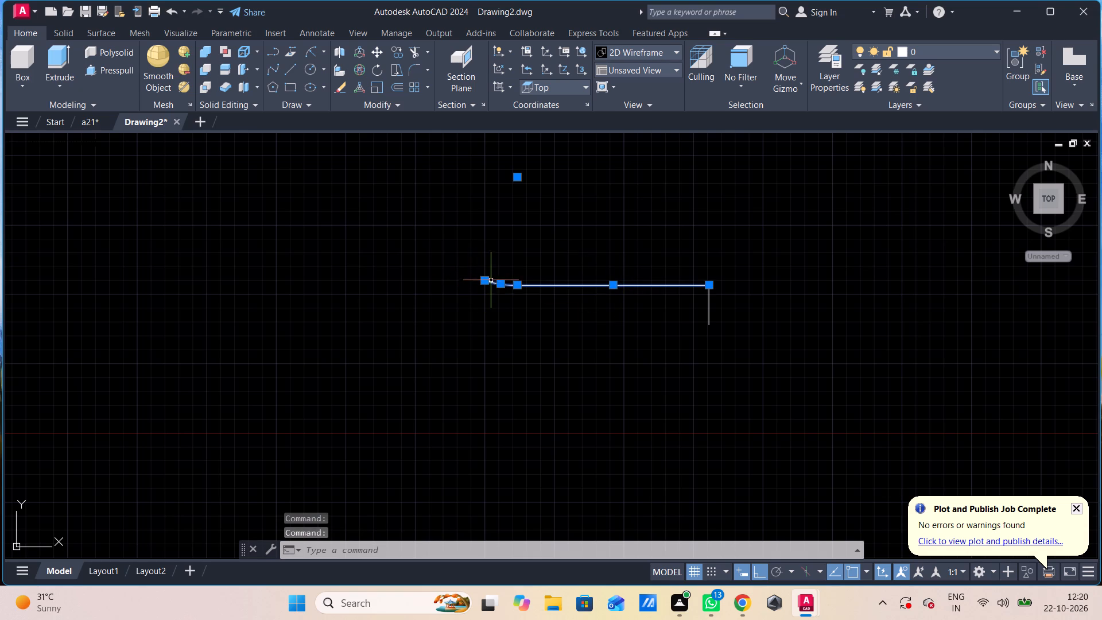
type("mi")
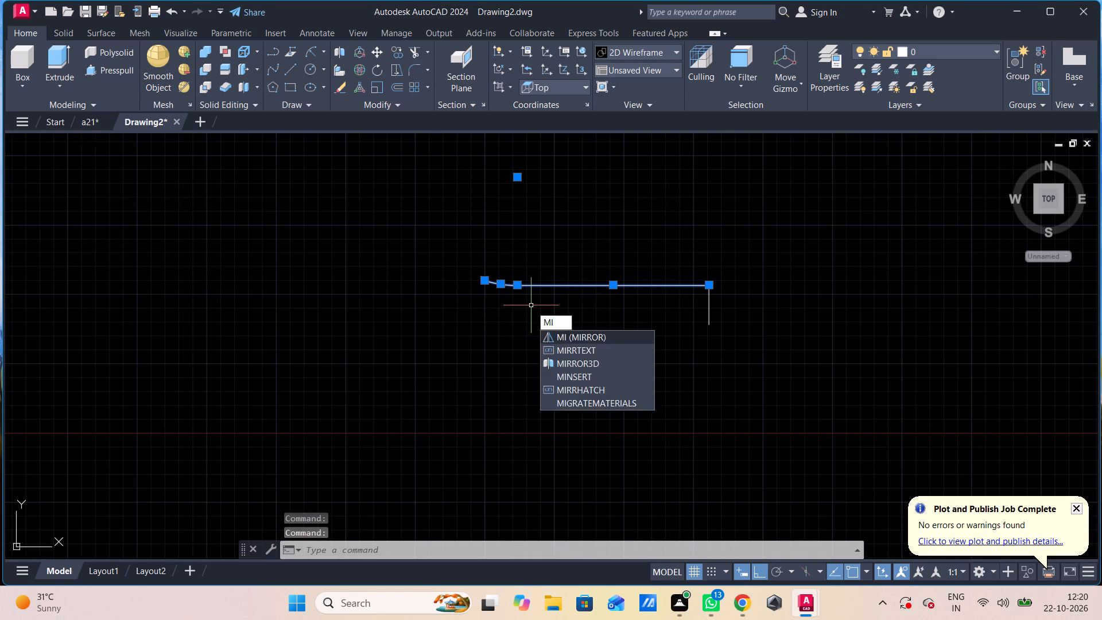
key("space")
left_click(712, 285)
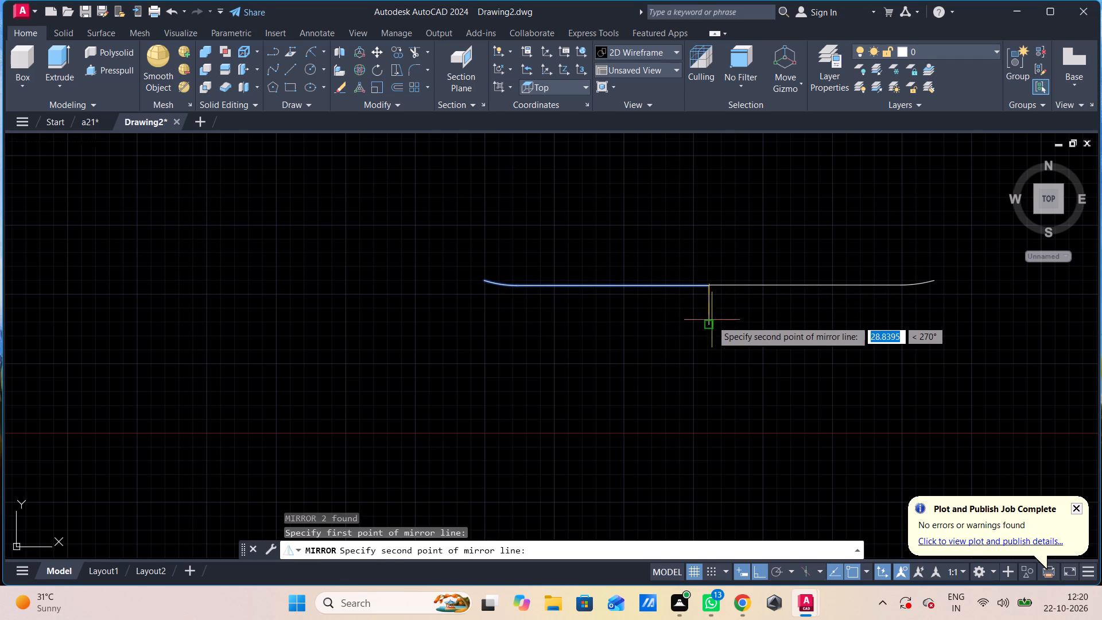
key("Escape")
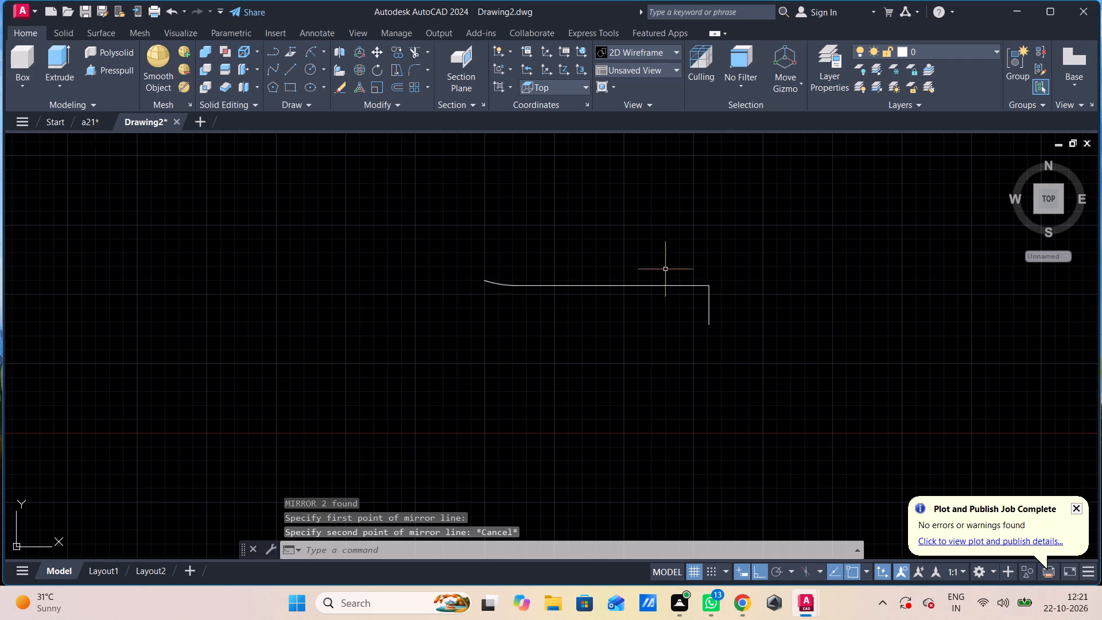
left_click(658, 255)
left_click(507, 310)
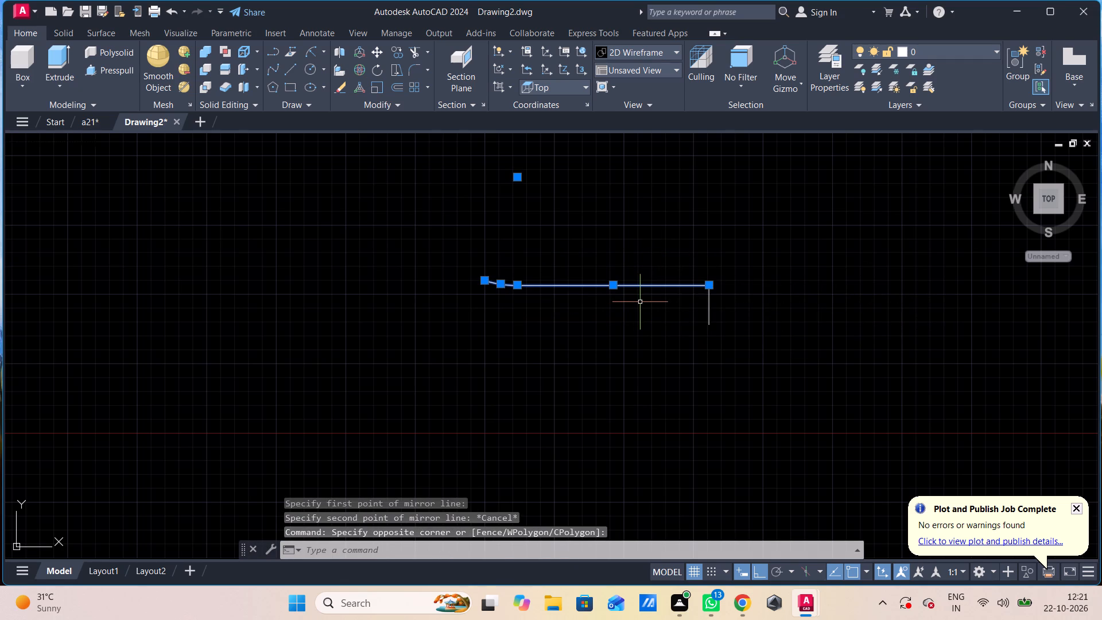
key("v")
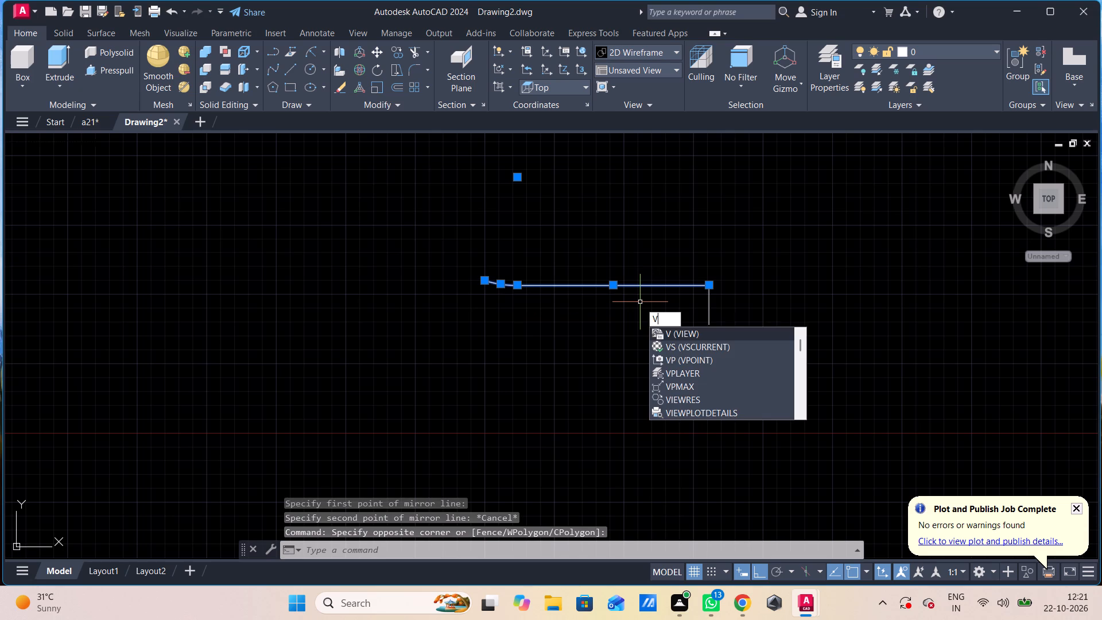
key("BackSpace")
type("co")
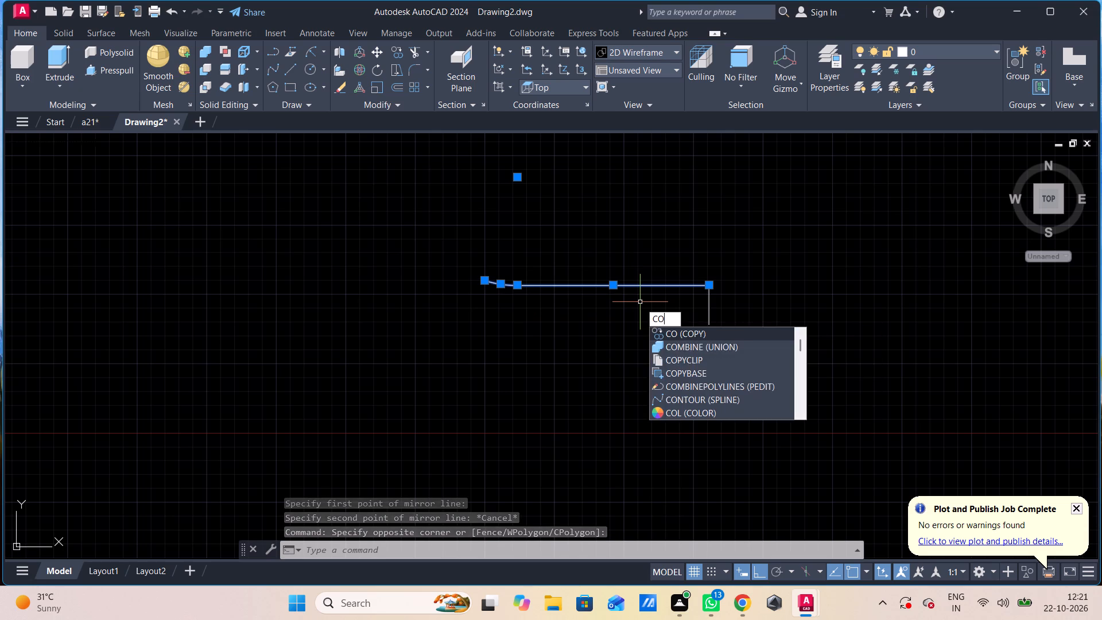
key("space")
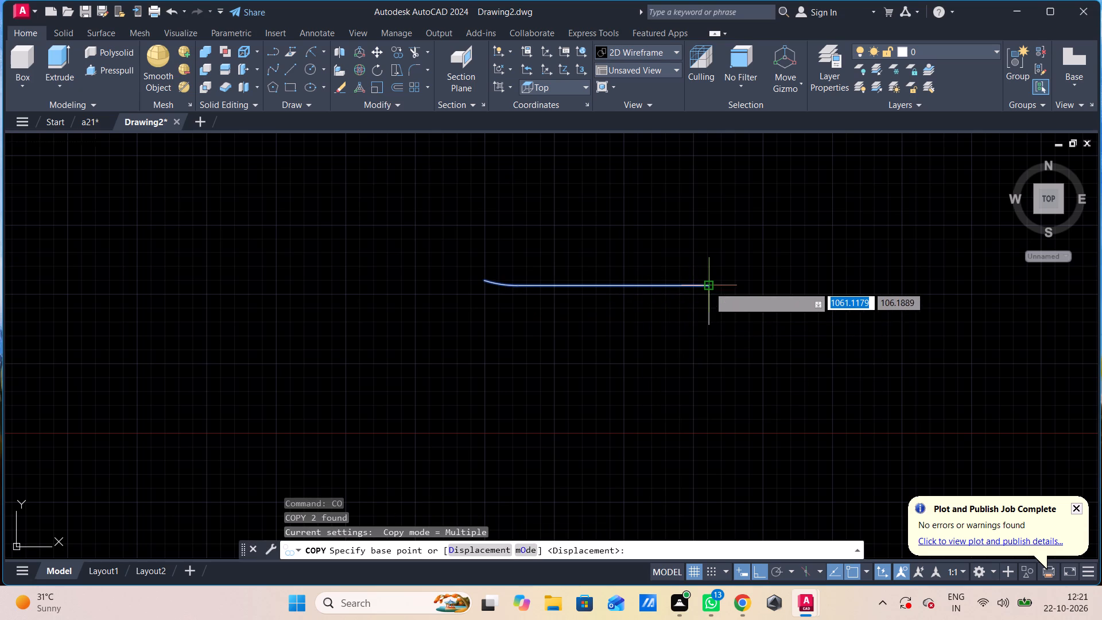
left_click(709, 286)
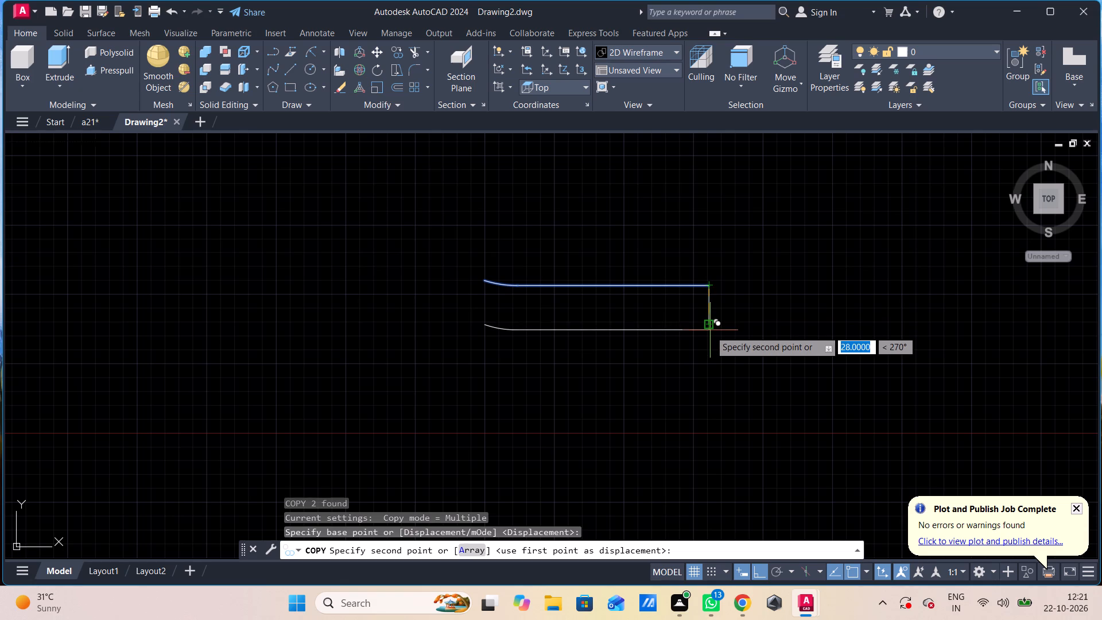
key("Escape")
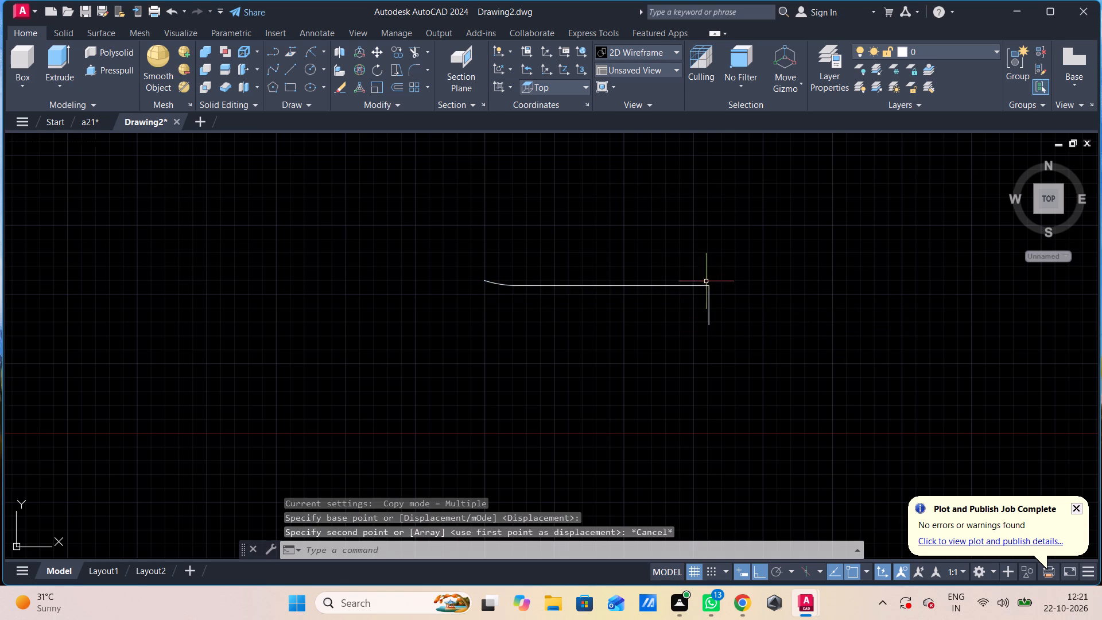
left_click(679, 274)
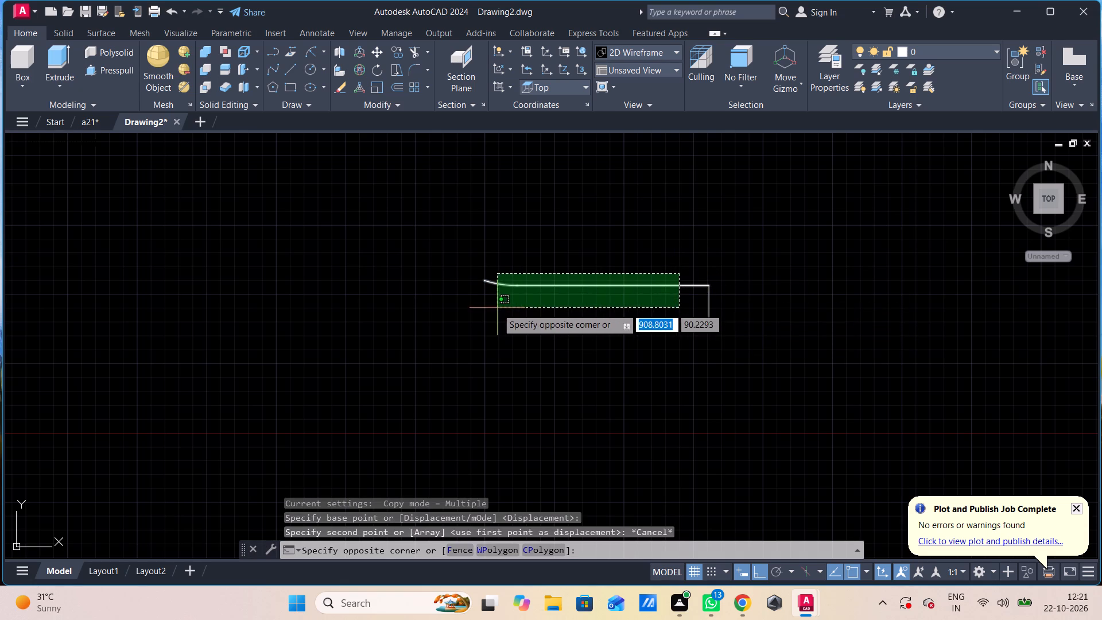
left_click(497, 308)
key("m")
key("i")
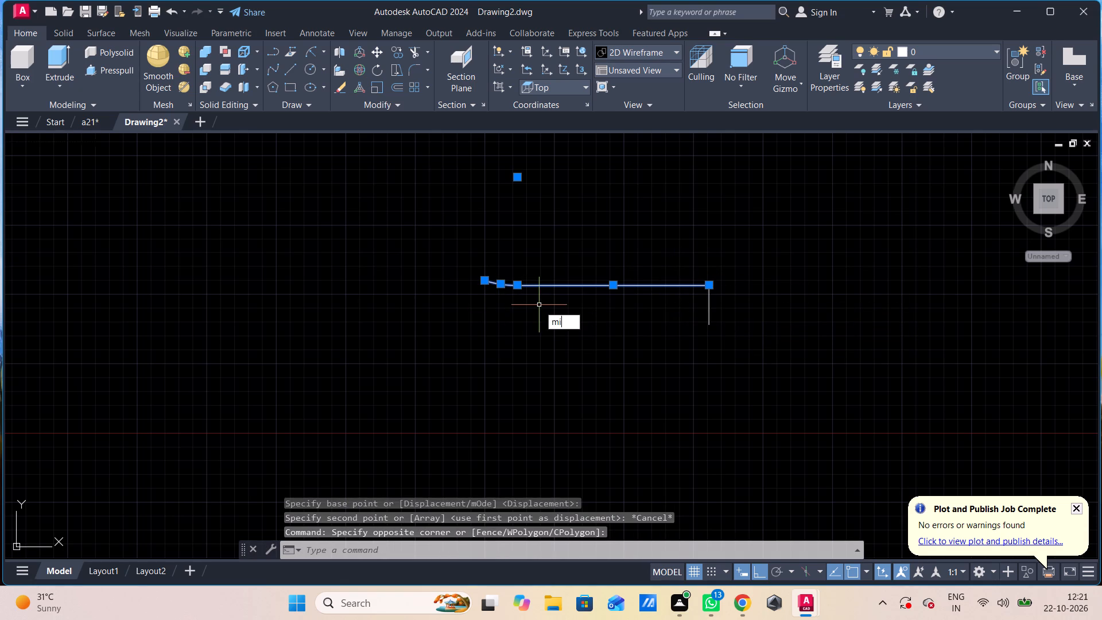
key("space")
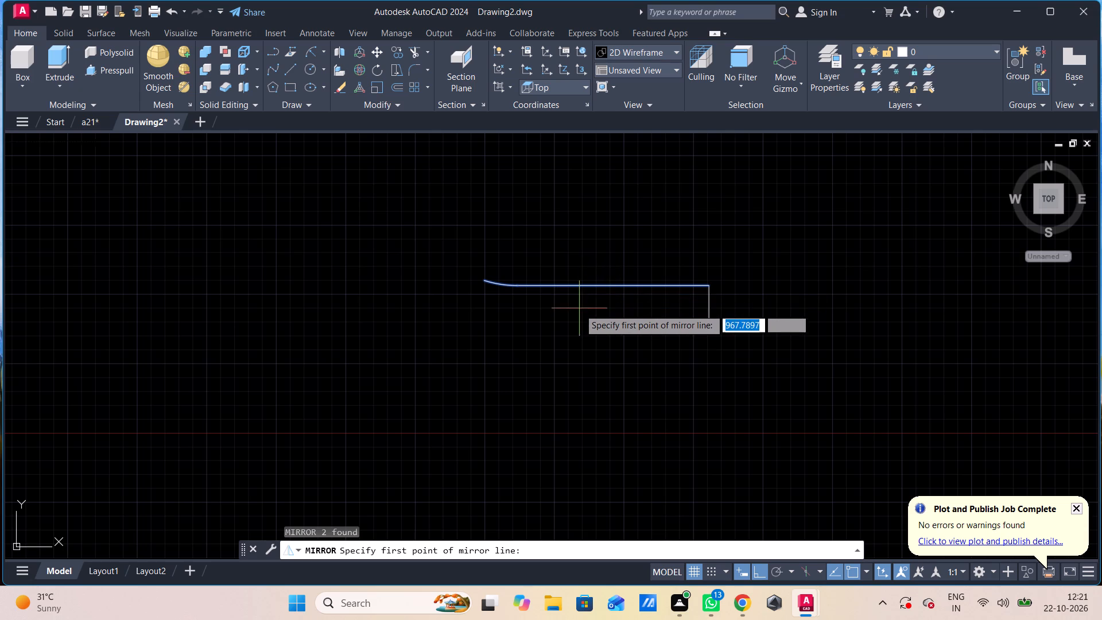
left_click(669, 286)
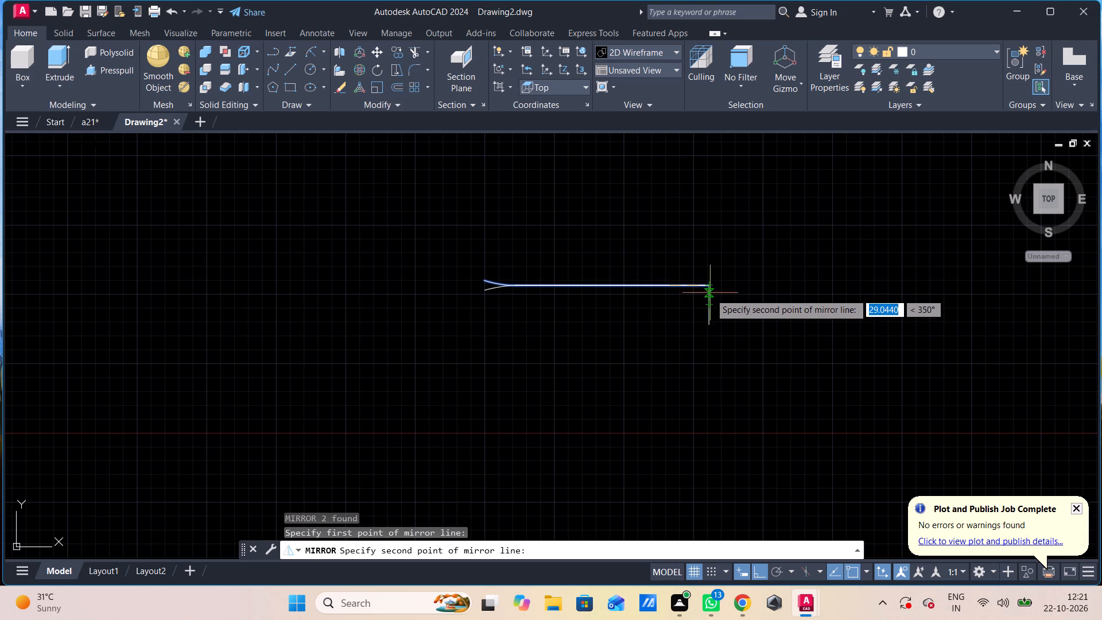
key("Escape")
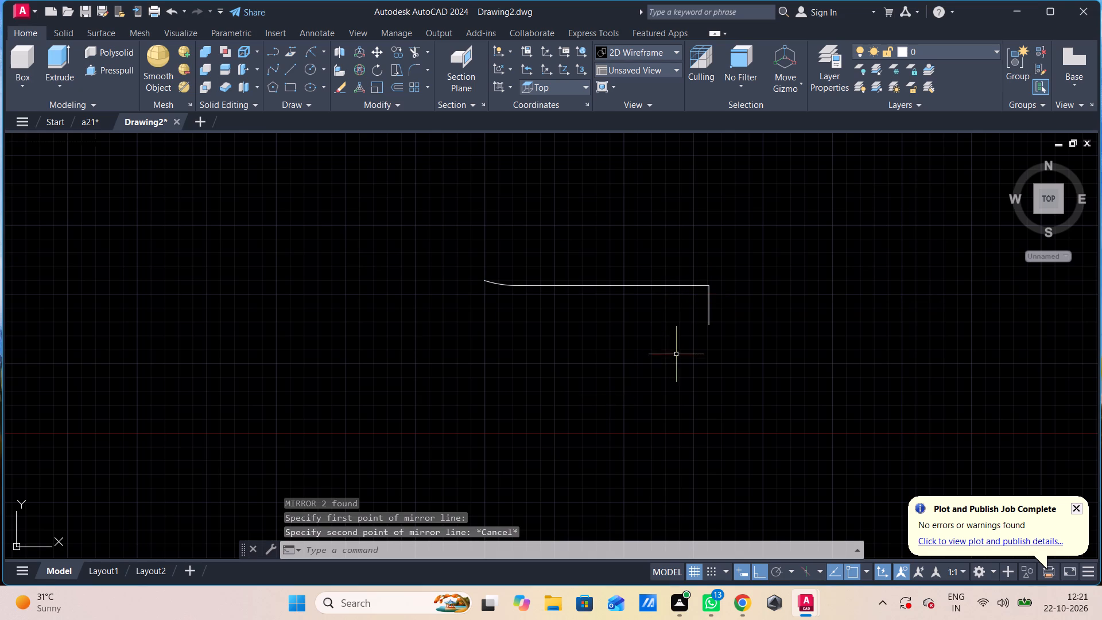
Draw a horizontal helper line about 67 units long below the 150-unit line as a mirror axis.
key("l")
key("space")
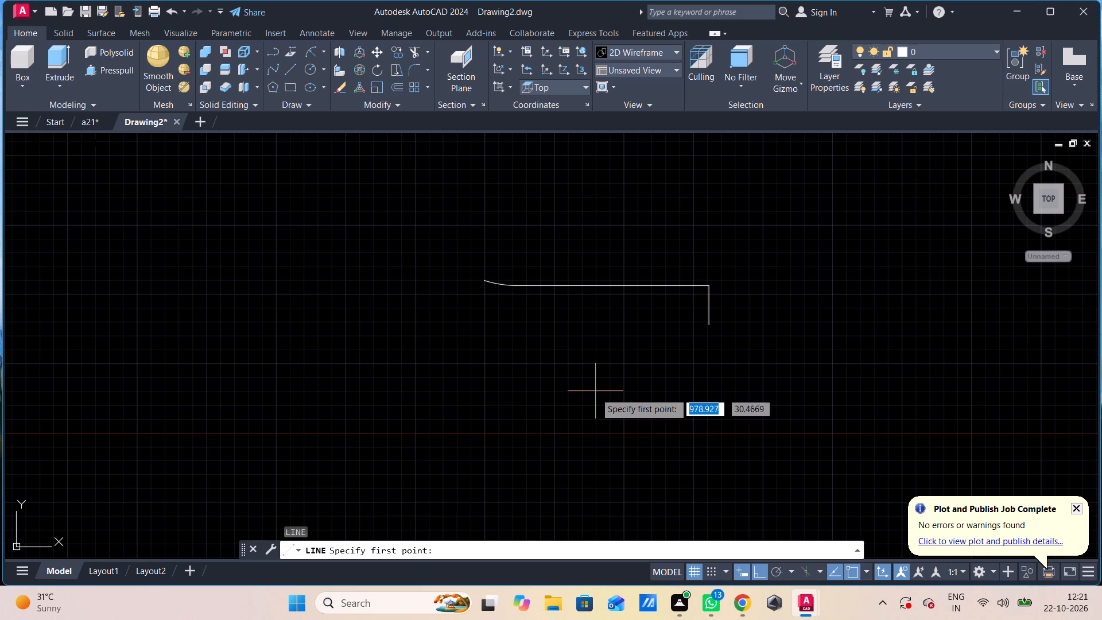
left_click(565, 315)
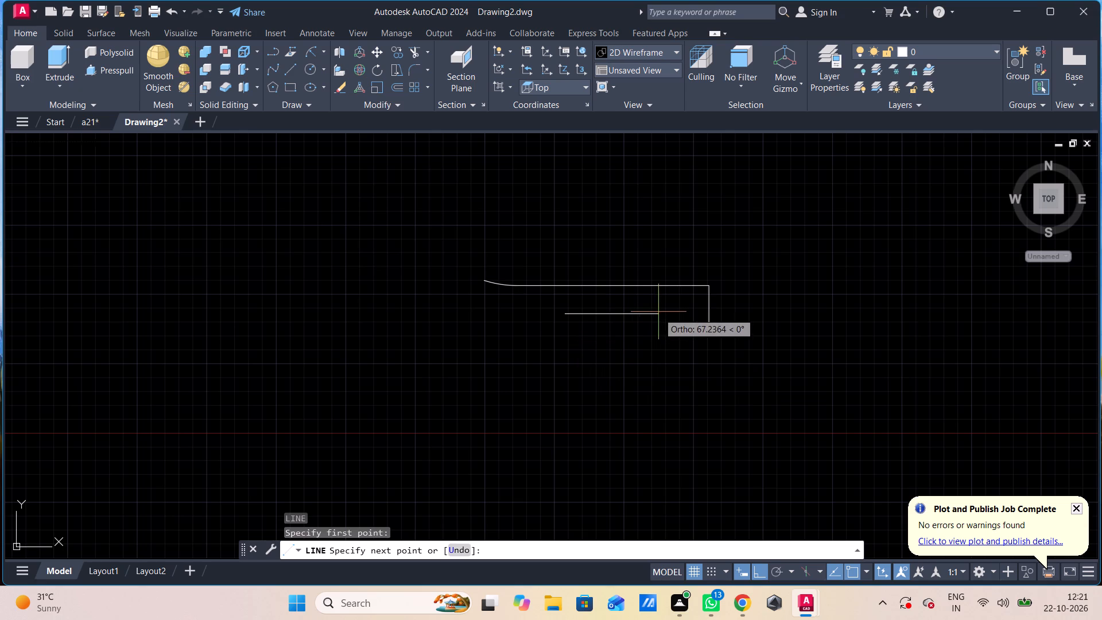
left_click(659, 312)
key("Escape")
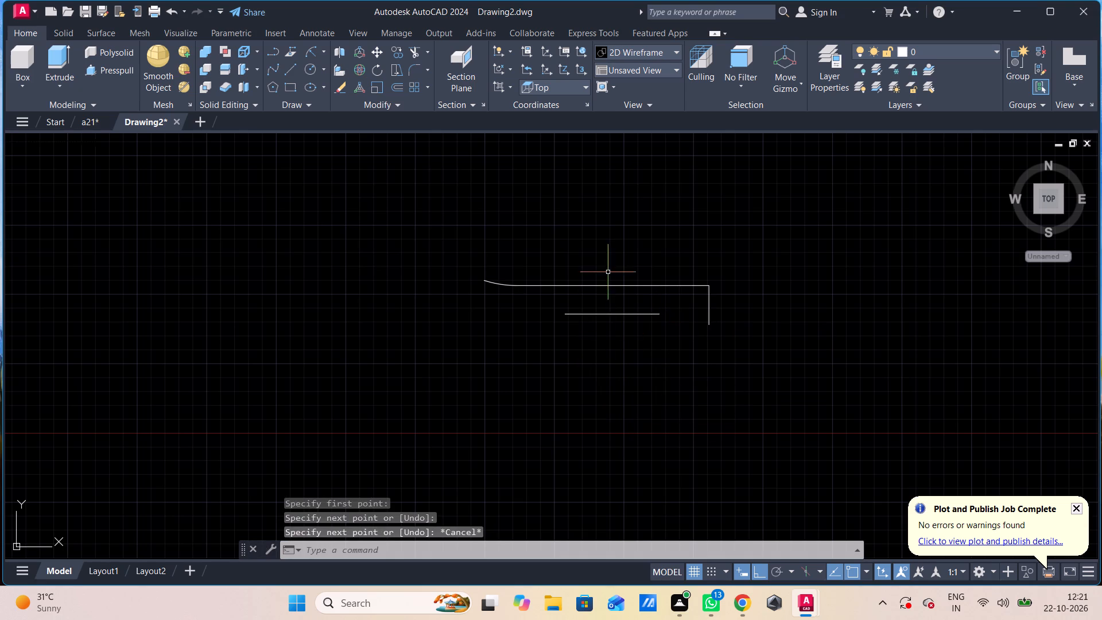
Mirror the upper horizontal line and its fillet arc about the helper line, keeping the source objects.
left_click(614, 285)
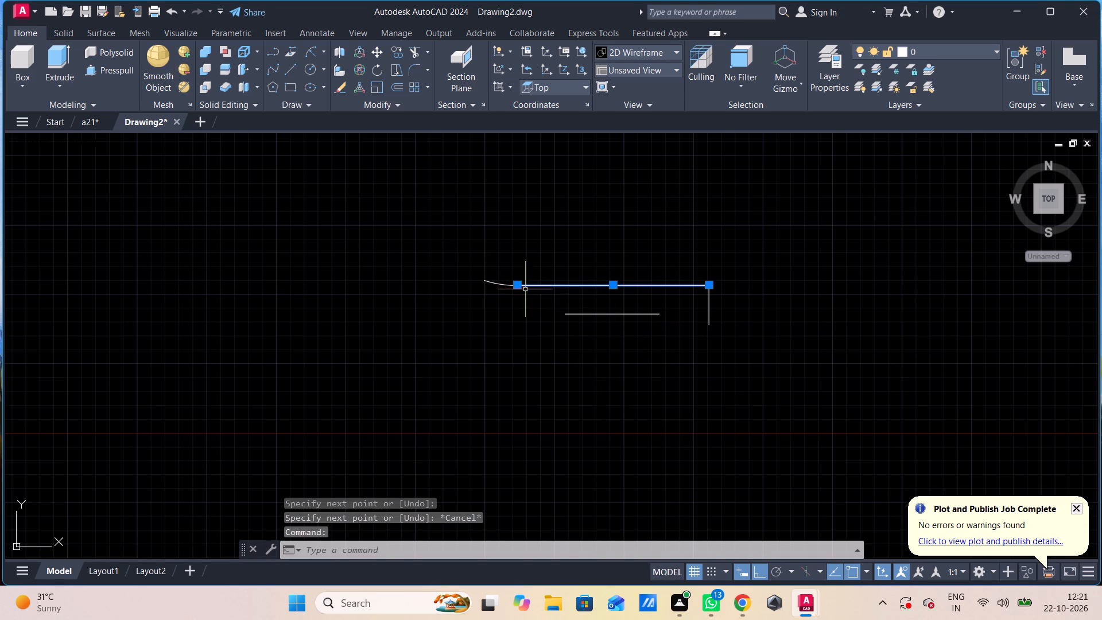
left_click(503, 288)
left_click(487, 279)
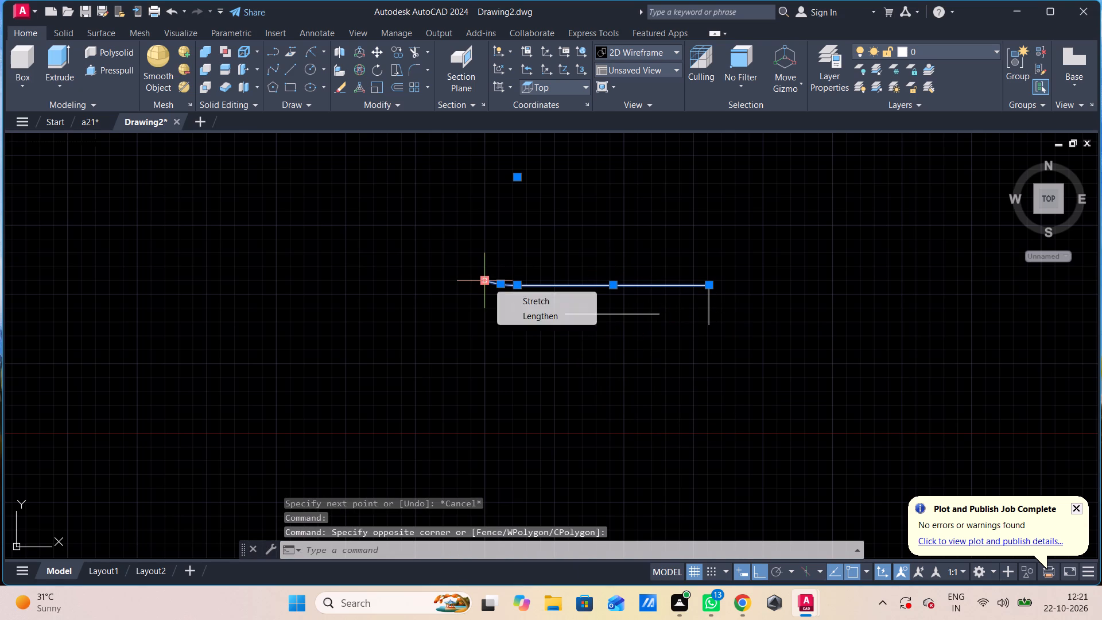
type("mi")
key("space")
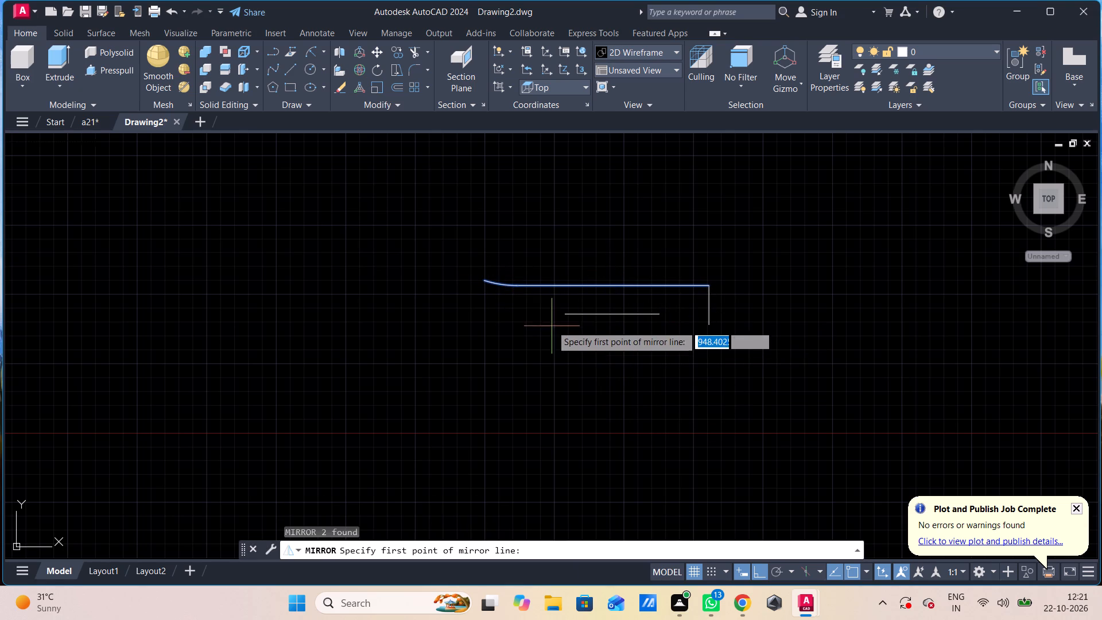
left_click(563, 311)
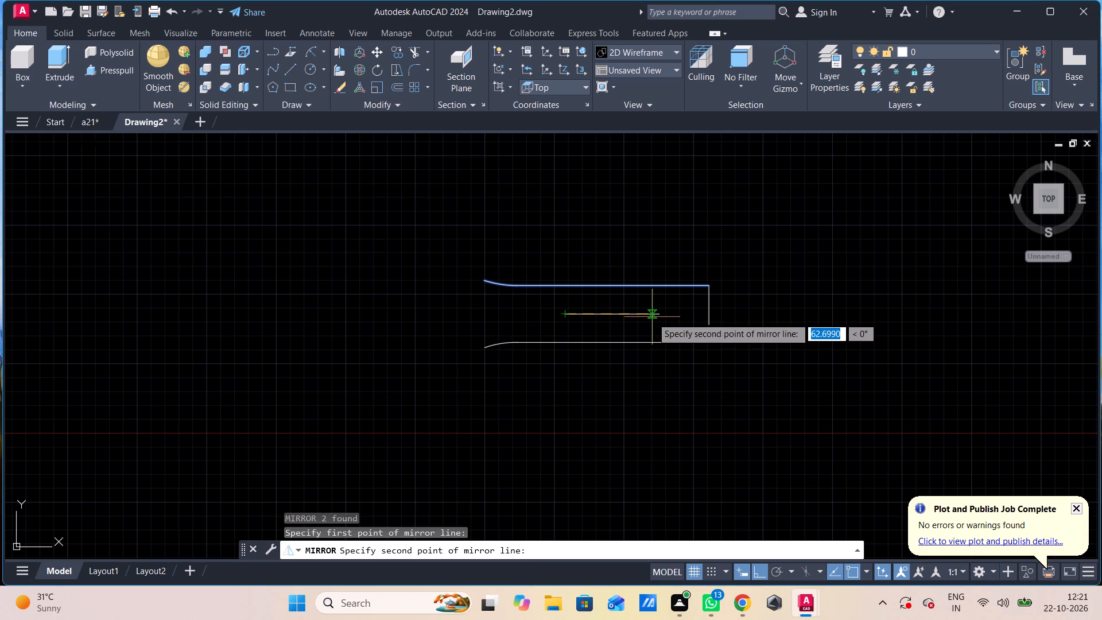
left_click(661, 317)
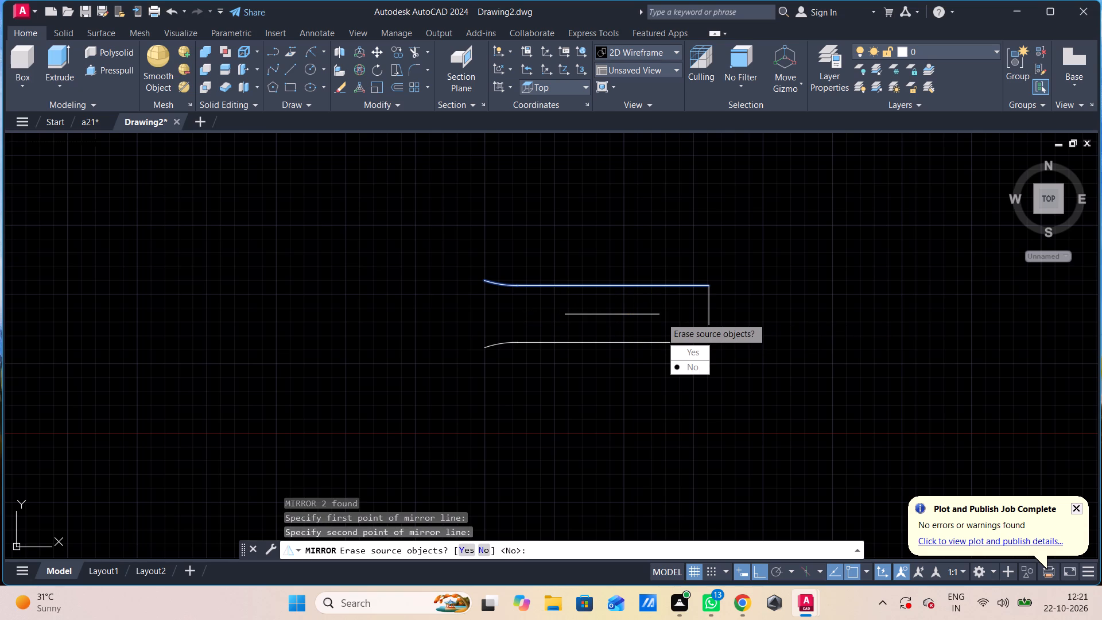
left_click_drag(687, 366, 661, 317)
key("Escape")
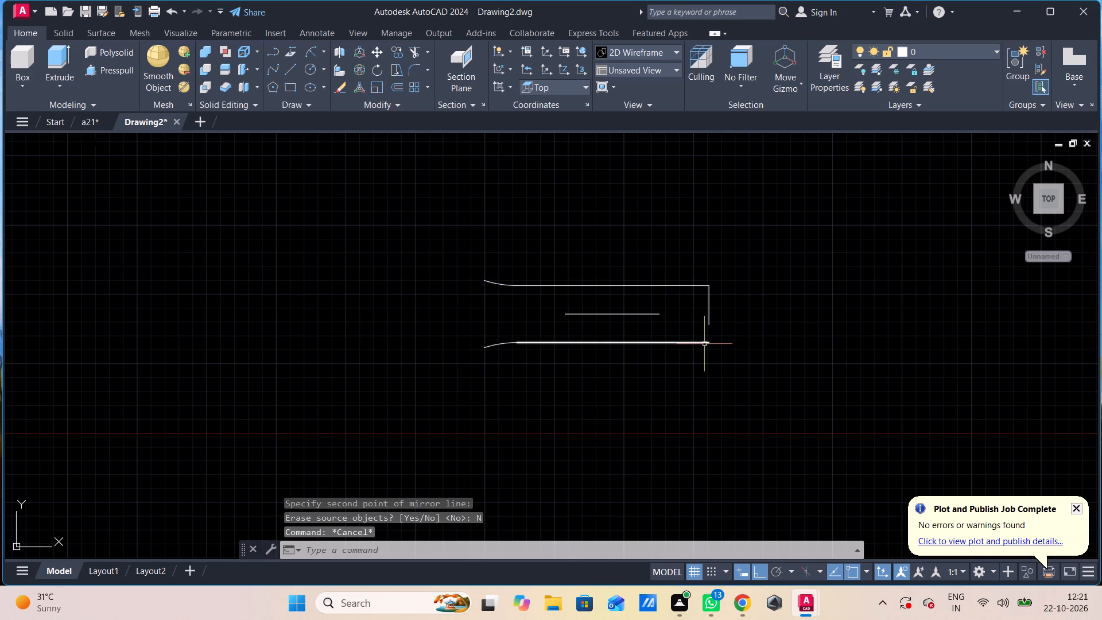
Move the mirrored line and arc up so the line's right end meets the lower end of the 28-unit vertical line.
left_click(700, 340)
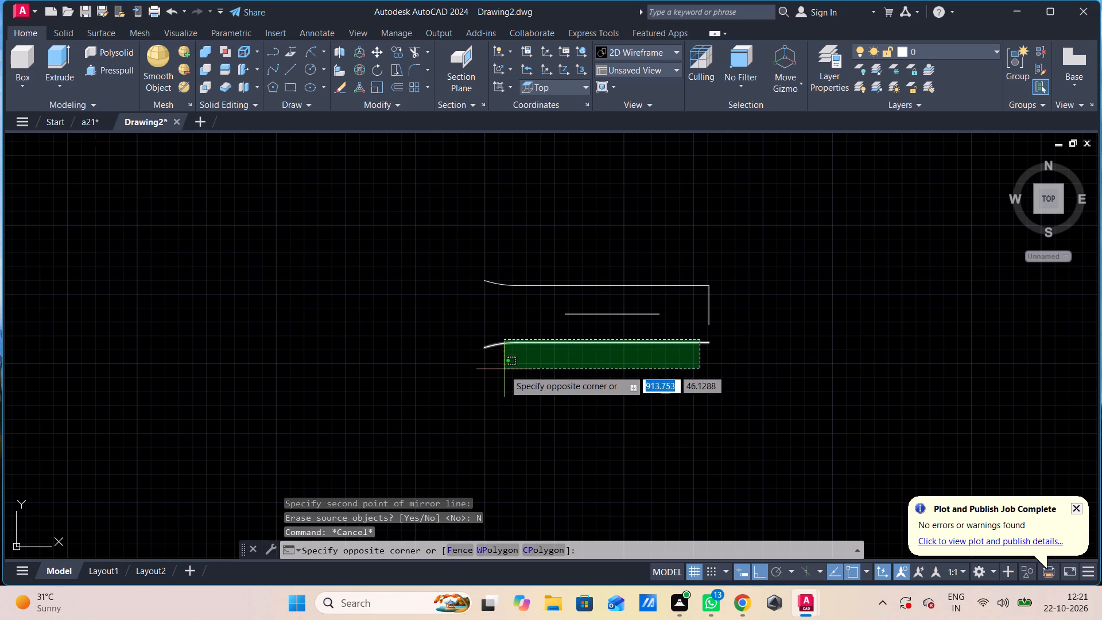
left_click(494, 371)
type("m")
key("space")
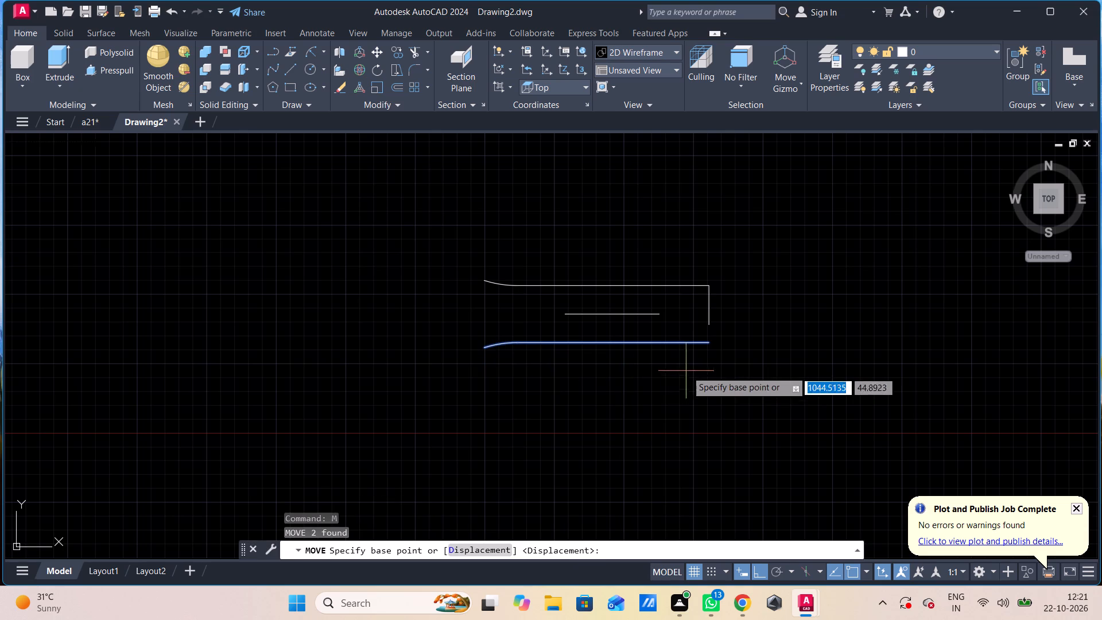
left_click(711, 346)
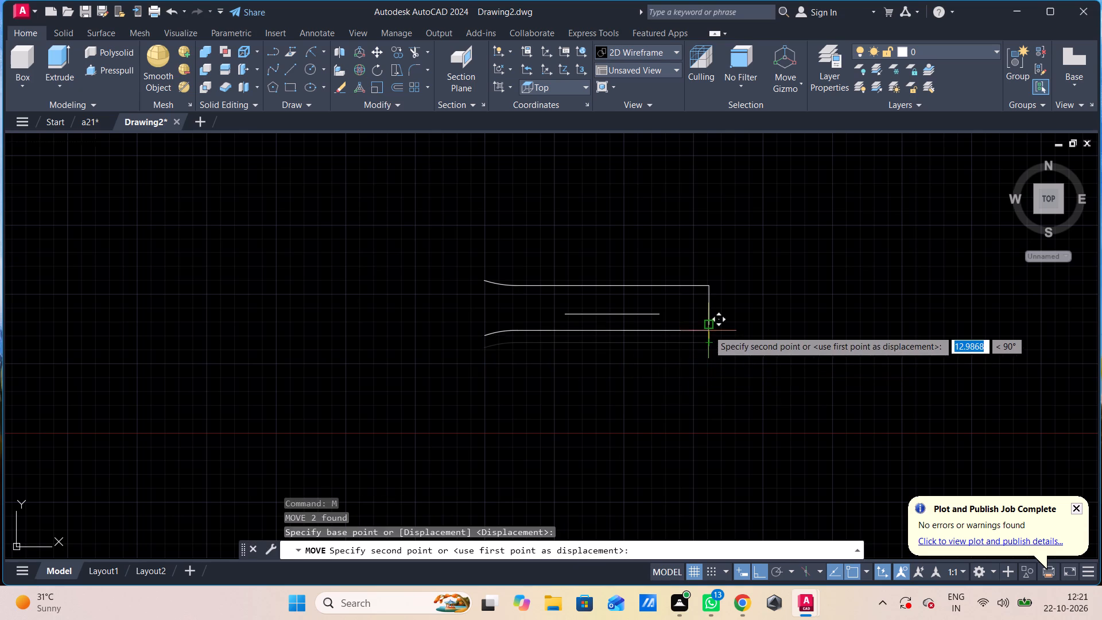
left_click(708, 330)
key("Escape")
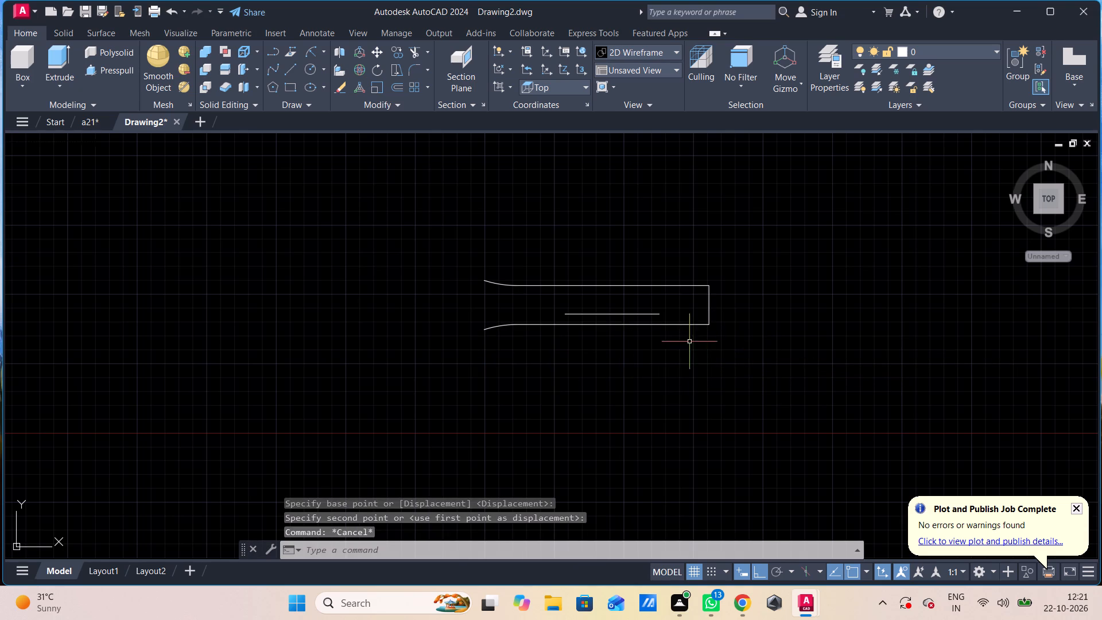
Delete the horizontal helper line inside the profile.
left_click(640, 316)
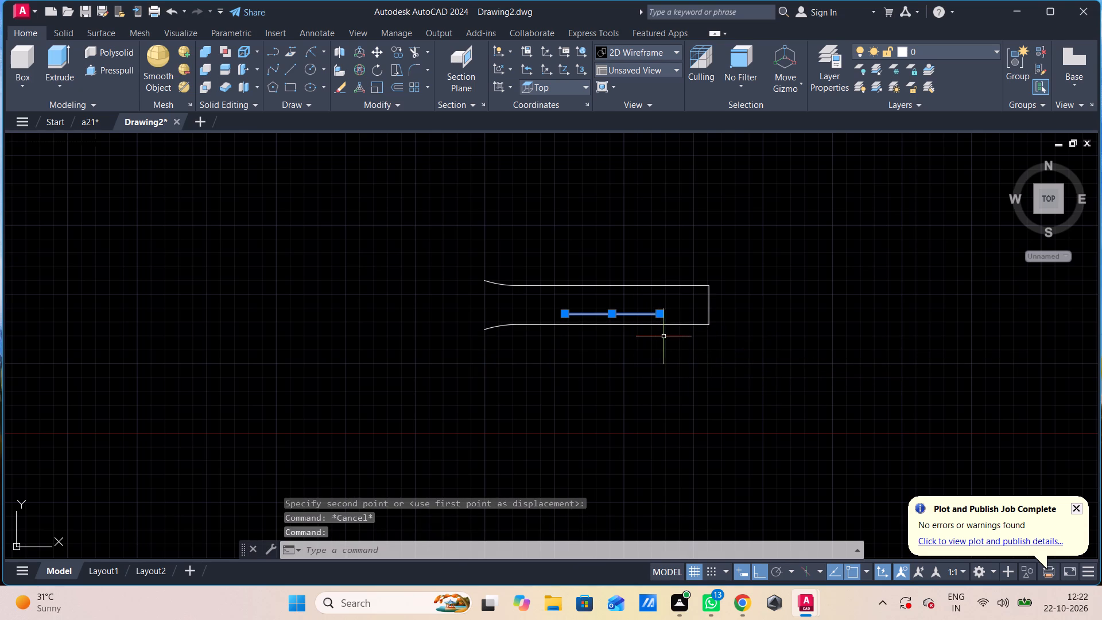
key("Delete")
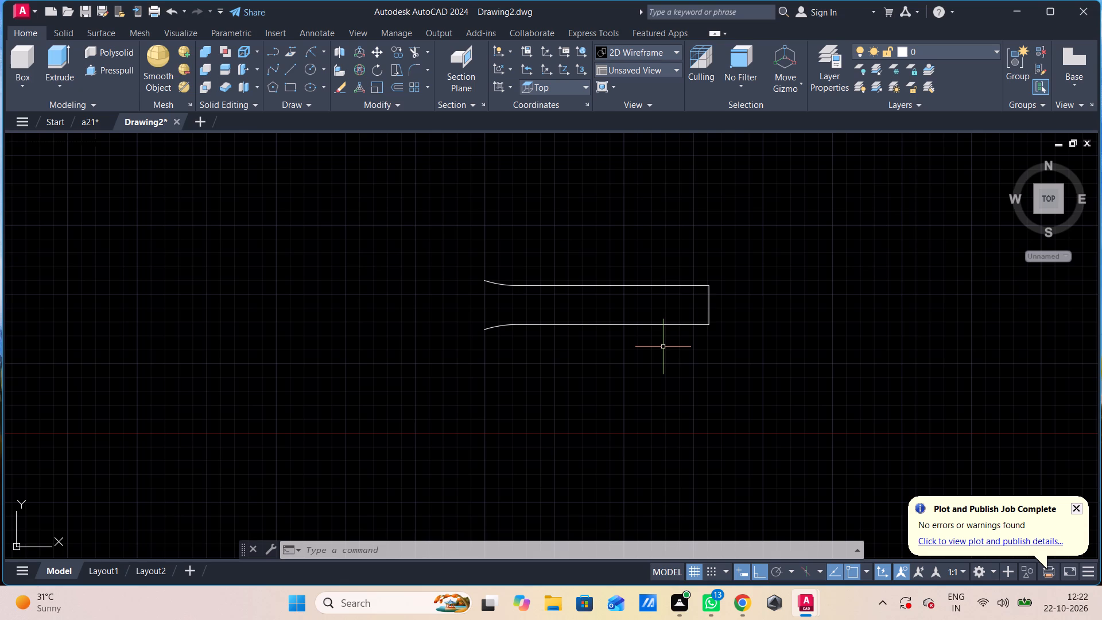
Draw a 100-unit horizontal line leftward from the left end of the upper fillet arc.
key("l")
key("Return")
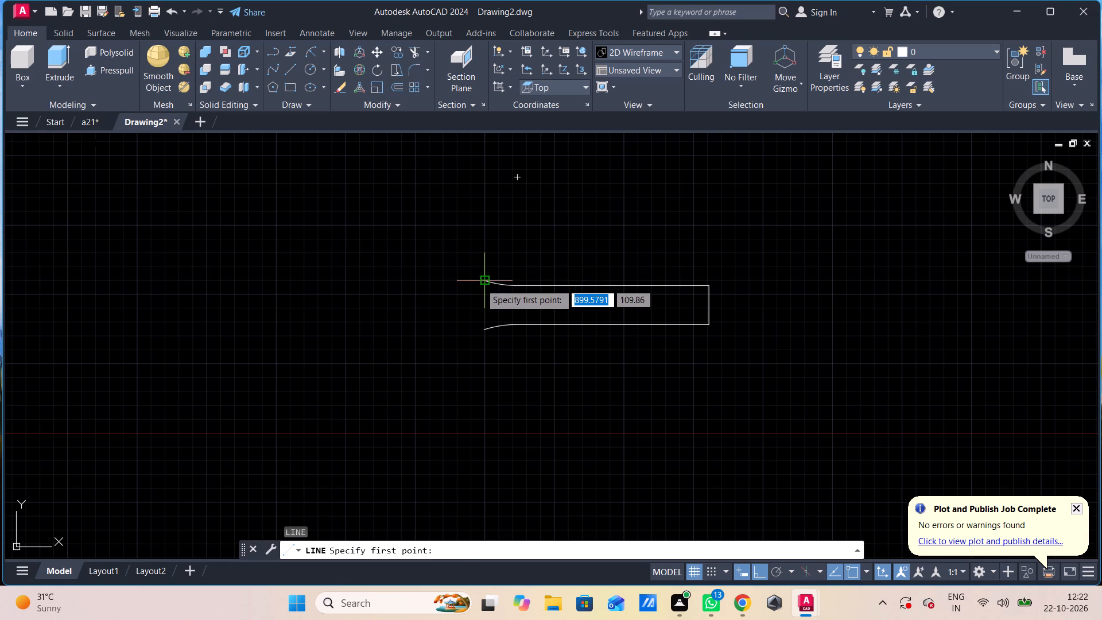
left_click(480, 284)
type("100")
key("Return")
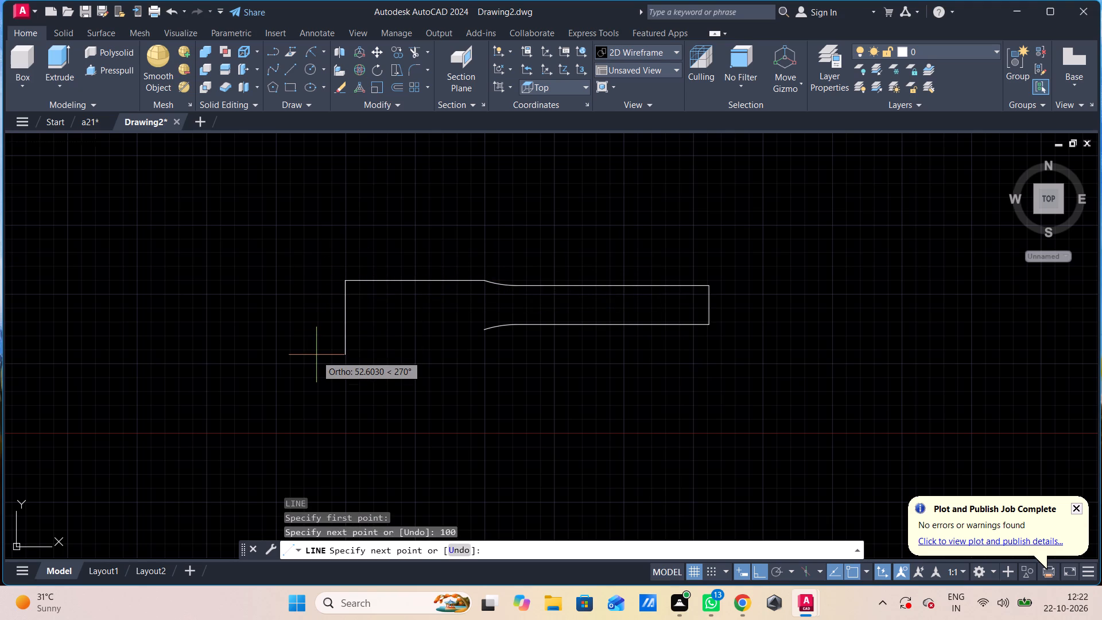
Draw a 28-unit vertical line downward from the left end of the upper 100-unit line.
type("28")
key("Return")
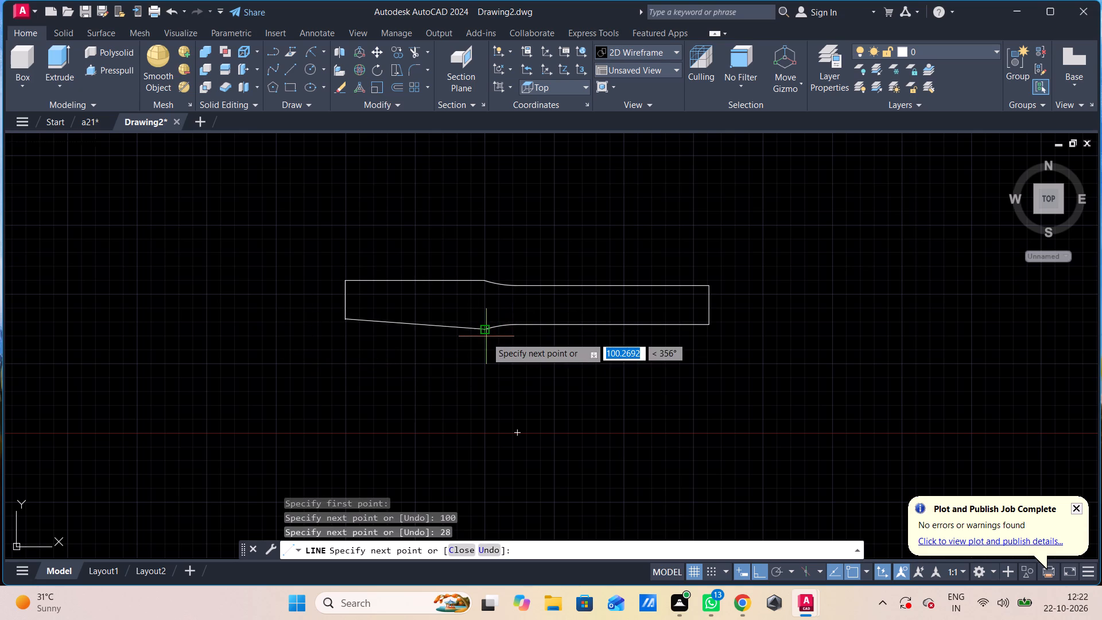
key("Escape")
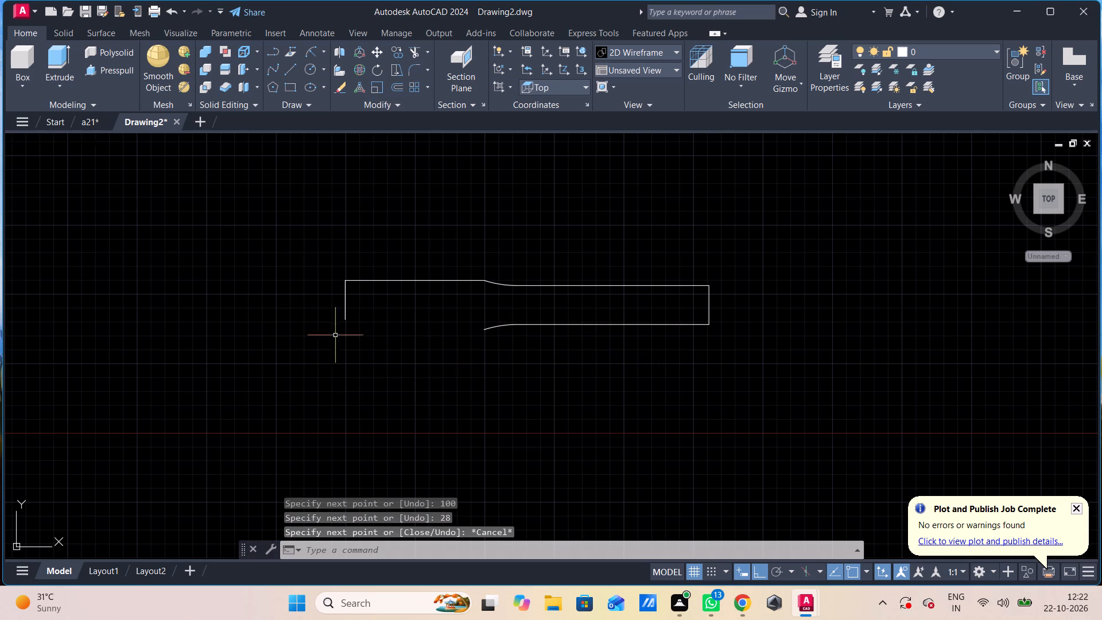
Draw a 100-unit horizontal line leftward from the left end of the lower fillet arc.
type("l")
key("space")
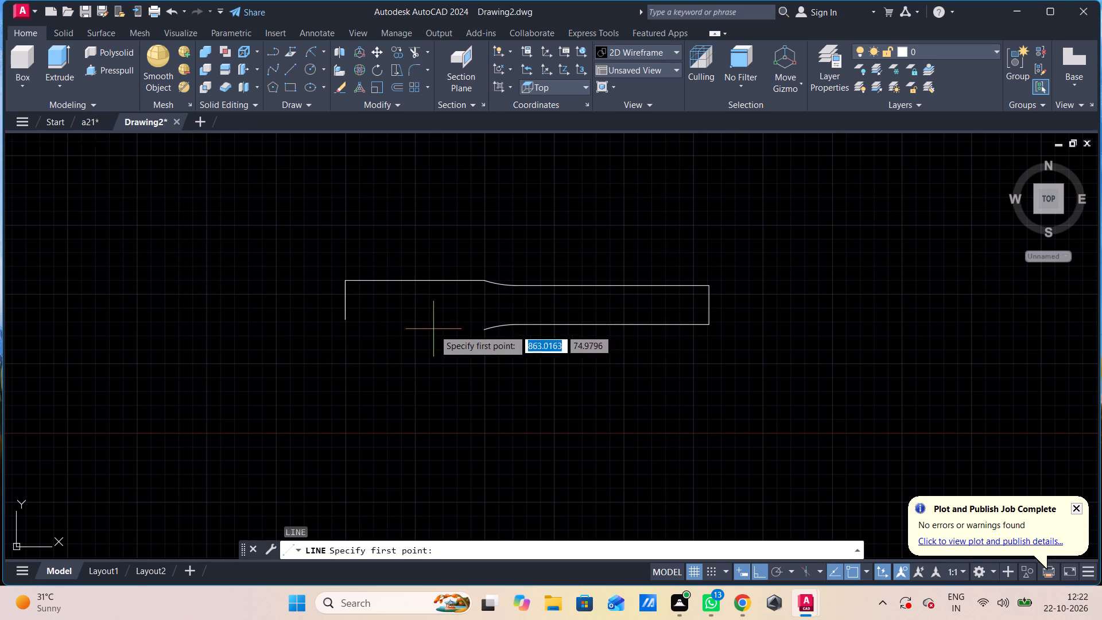
left_click(479, 332)
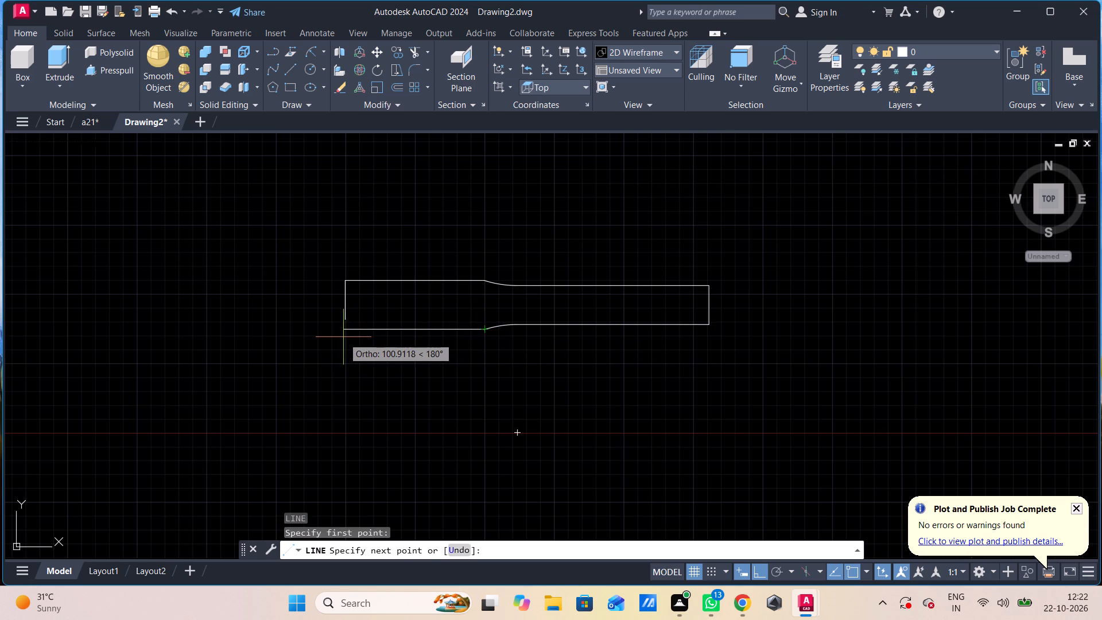
type("100")
key("Return")
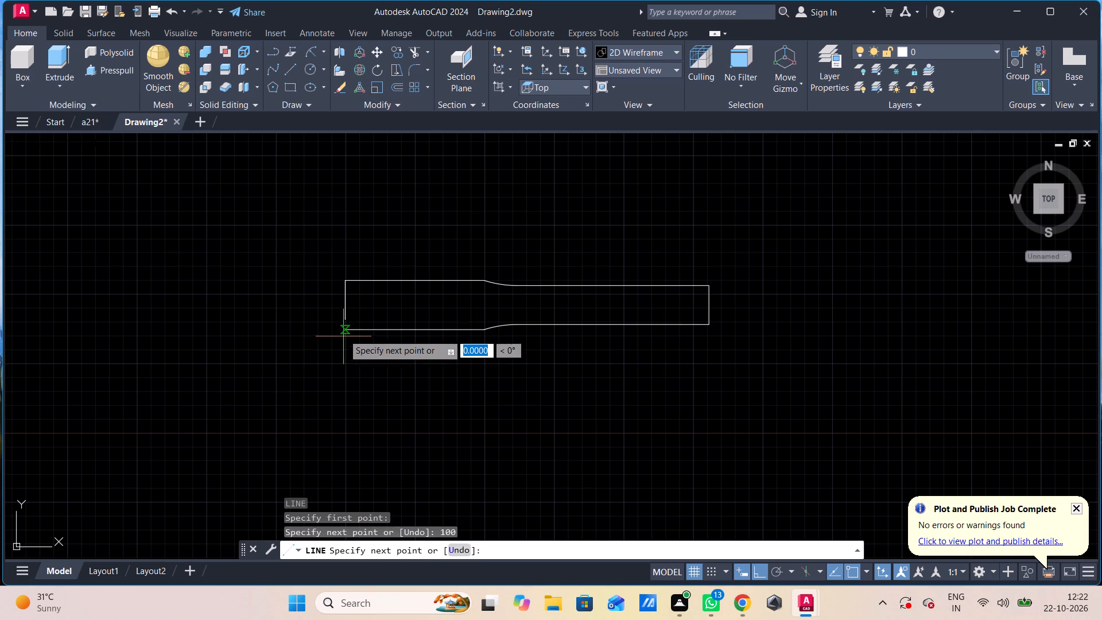
key("Escape")
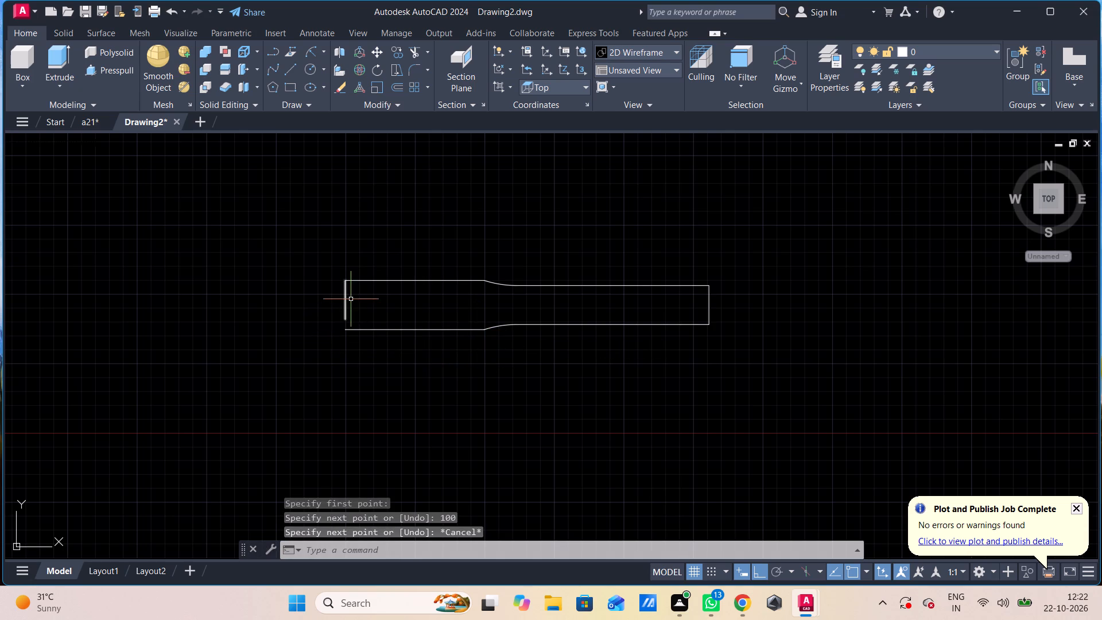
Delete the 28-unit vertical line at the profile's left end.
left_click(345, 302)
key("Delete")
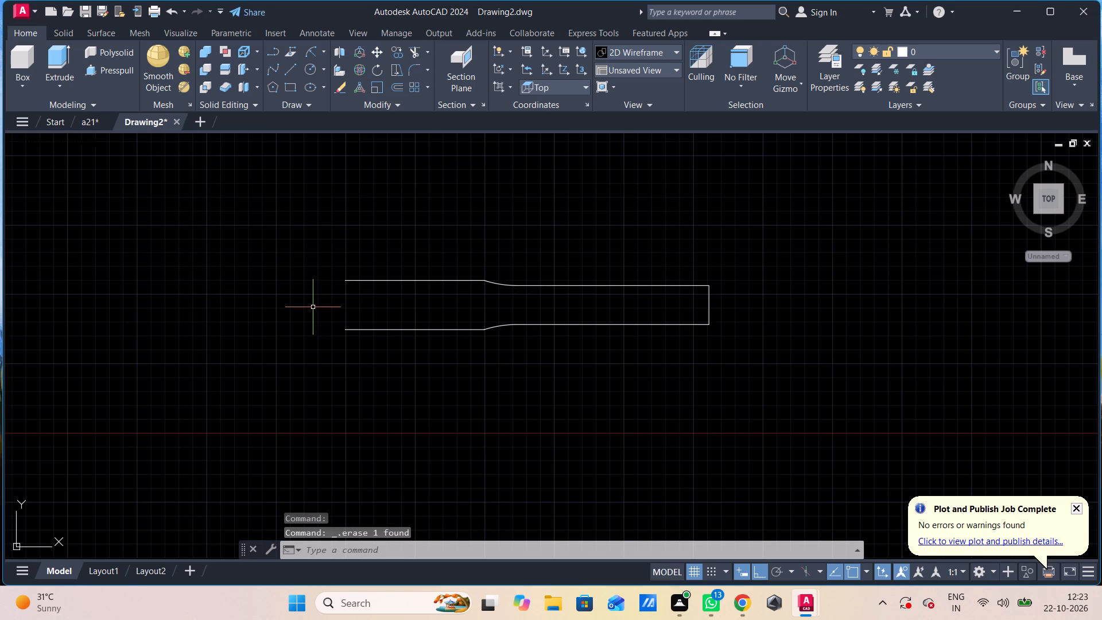
Close the profile's left end with a vertical line joining the left ends of the two 100-unit lines.
type("l")
key("space")
left_click(349, 280)
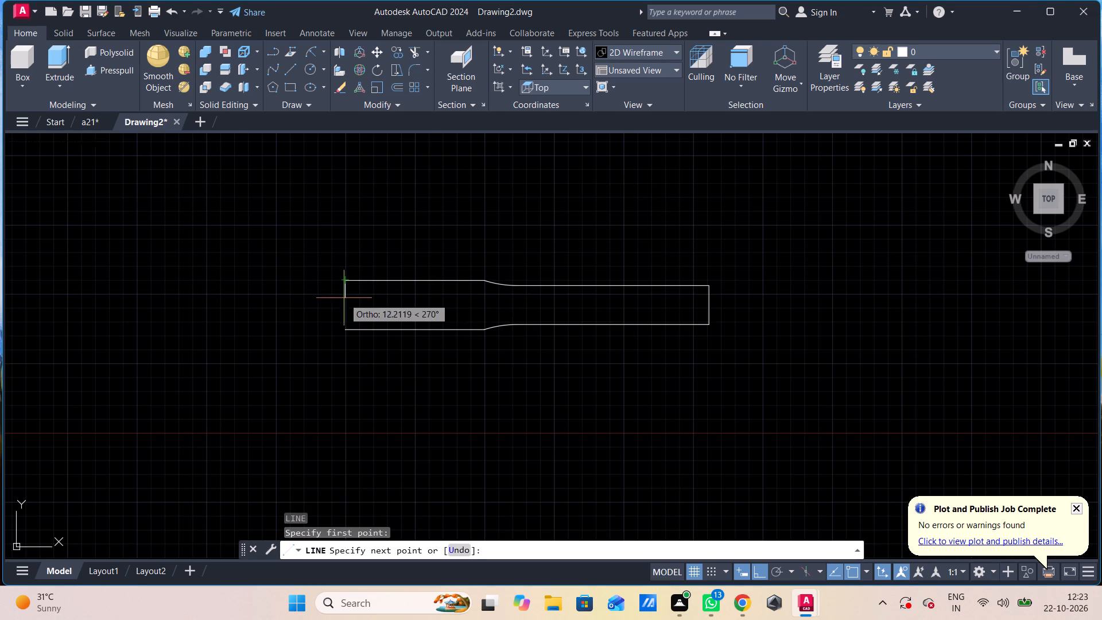
left_click(346, 329)
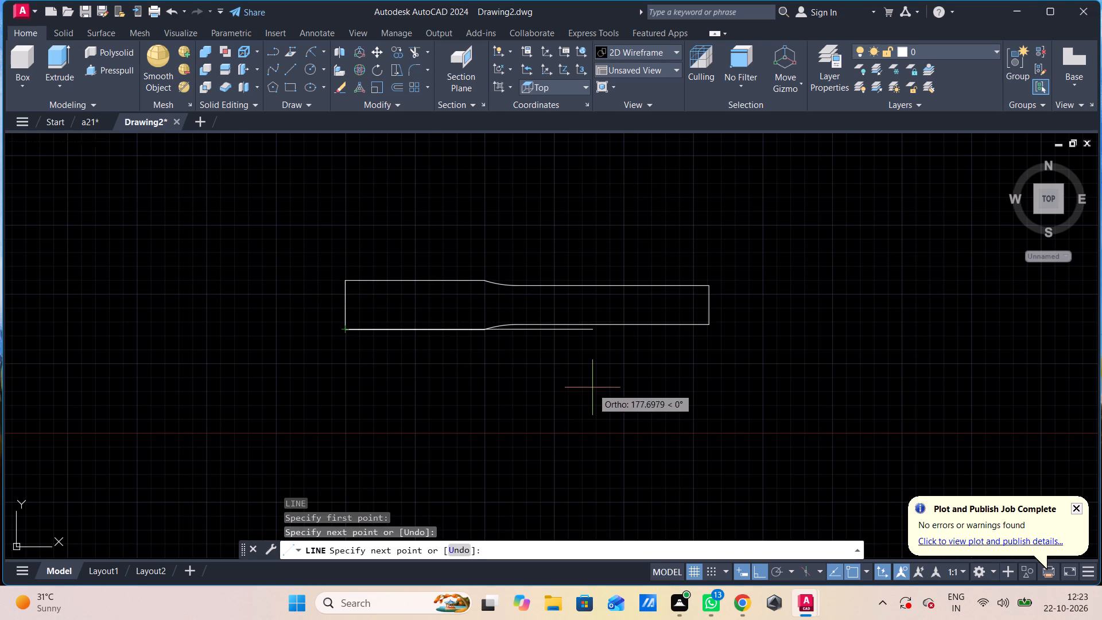
key("Escape")
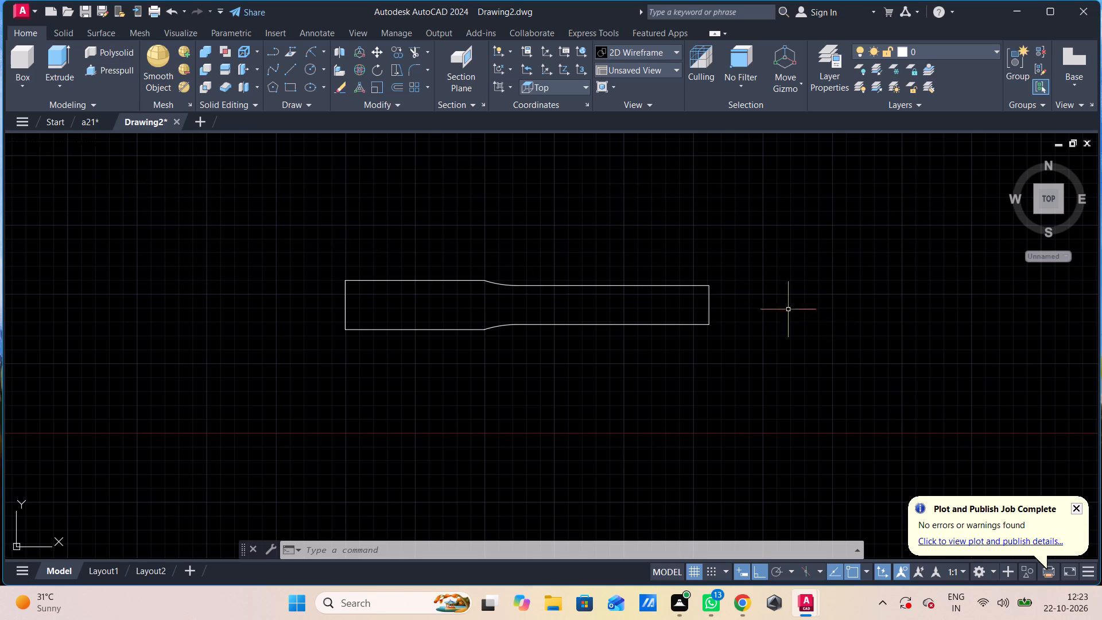
Join all the lines and arcs of the closed profile into one polyline.
left_click(763, 268)
left_click(270, 385)
type("j")
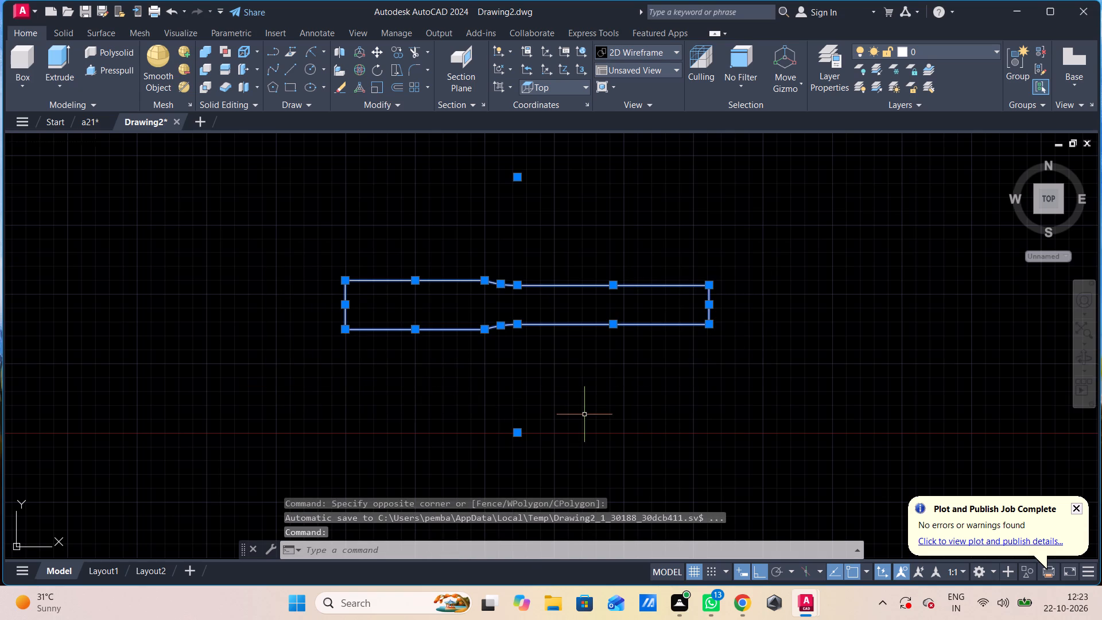
key("space")
Start a Presspull extrusion of the area inside the closed profile, viewing it in 3D.
left_click(114, 69)
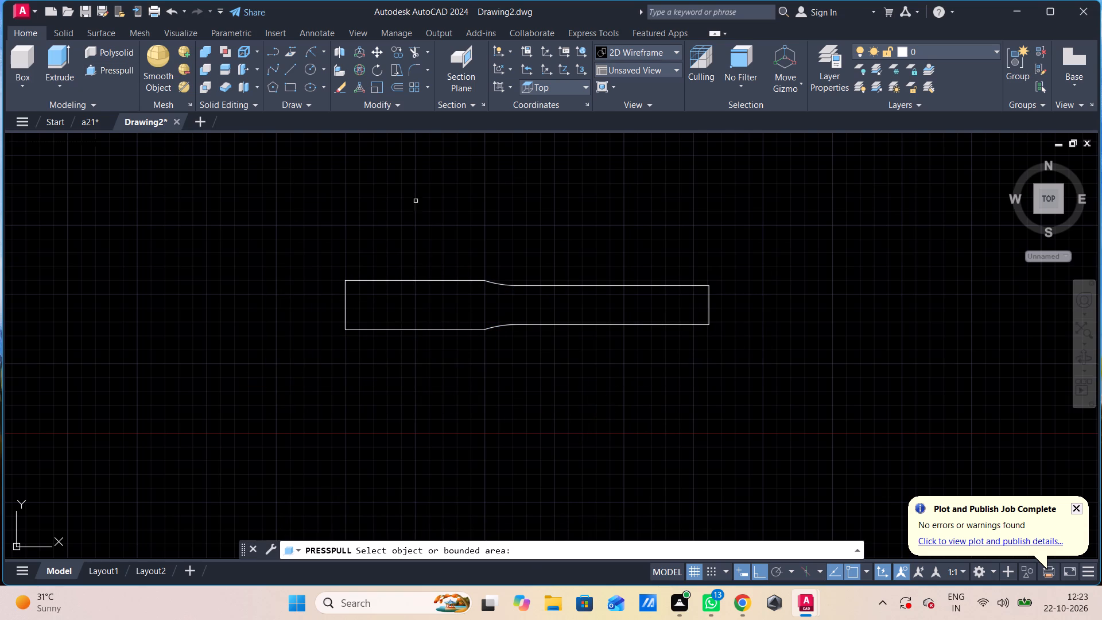
left_click(514, 304)
middle_click_drag(645, 349, 594, 355, "shift")
middle_click_drag(592, 358, 607, 311, "shift")
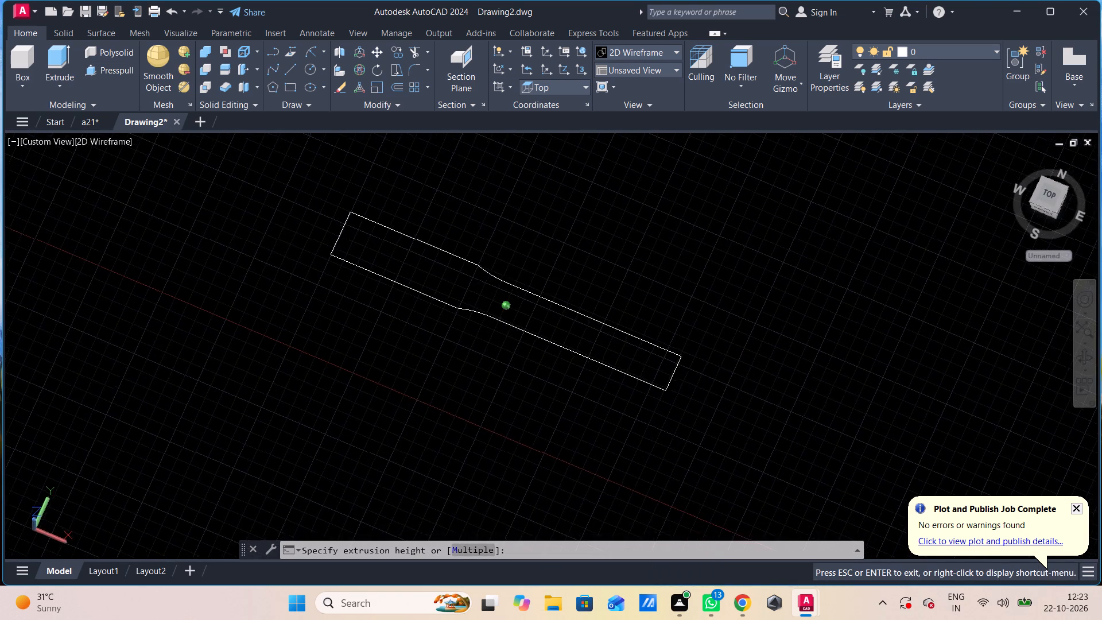
middle_click_drag(607, 311, 615, 301, "shift")
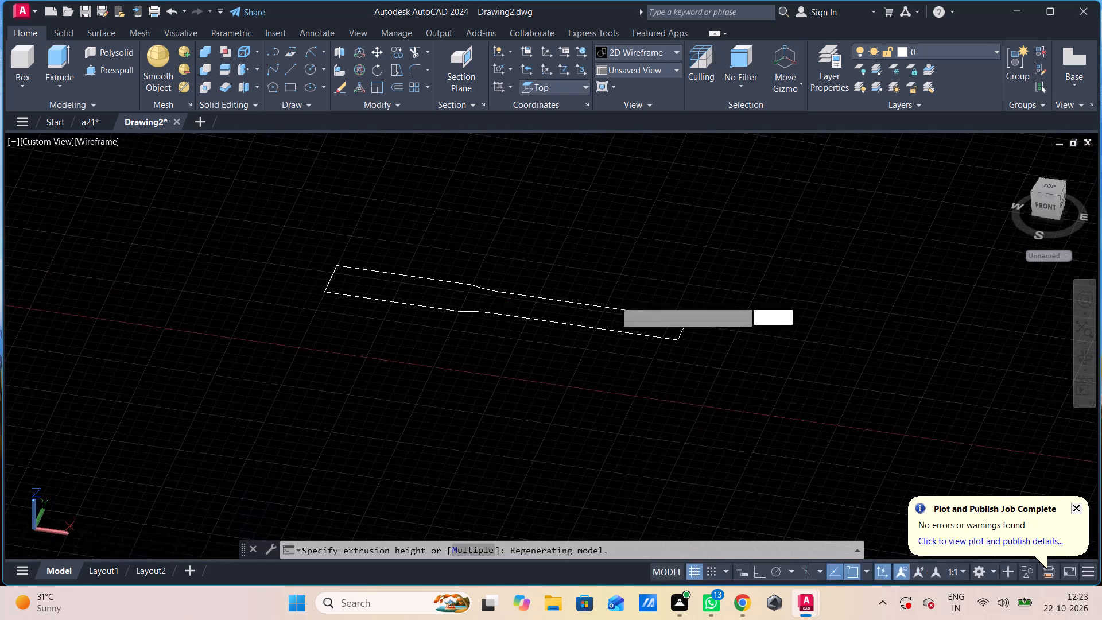
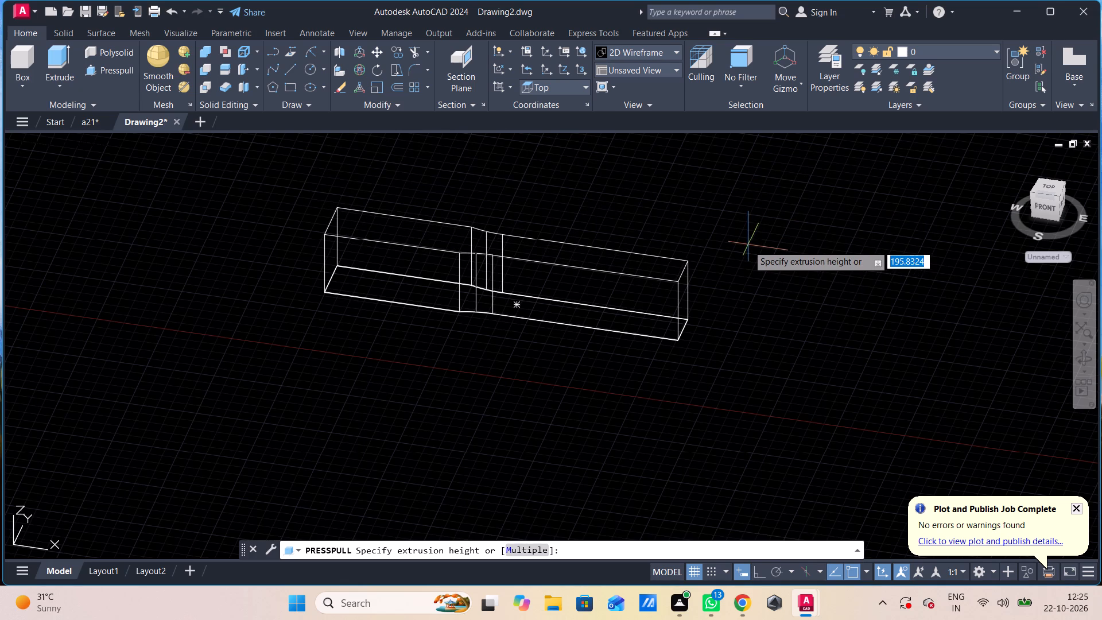
Set the Presspull extrusion height of the stepped profile to 21 and finish the command.
key("1")
key("backslash")
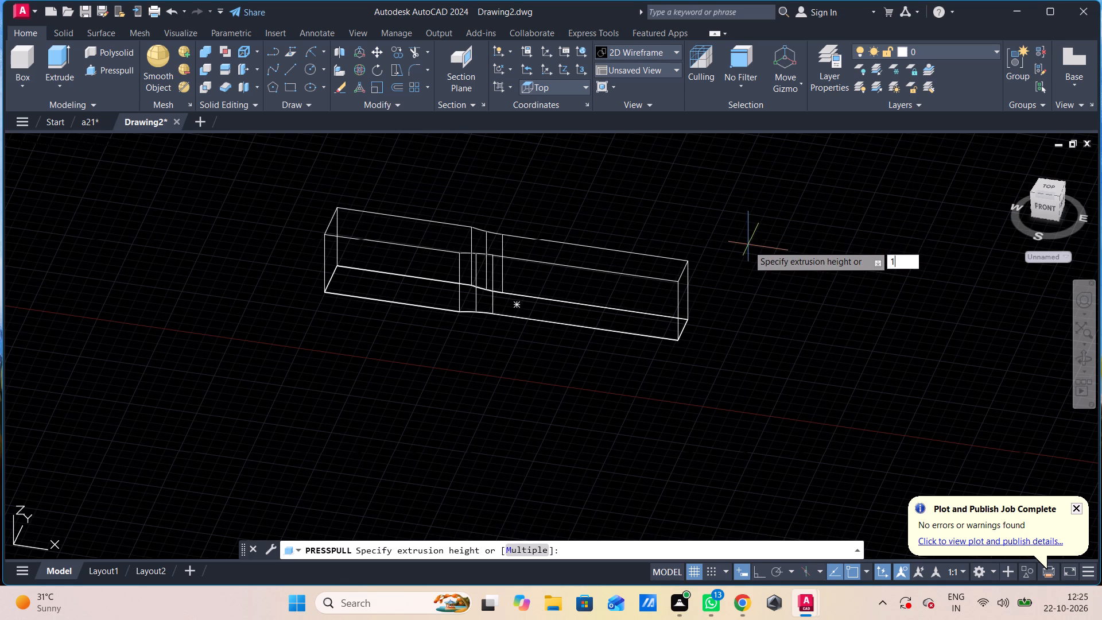
key("BackSpace")
key("BackSpace")
type("24")
key("BackSpace")
key("1")
key("Return")
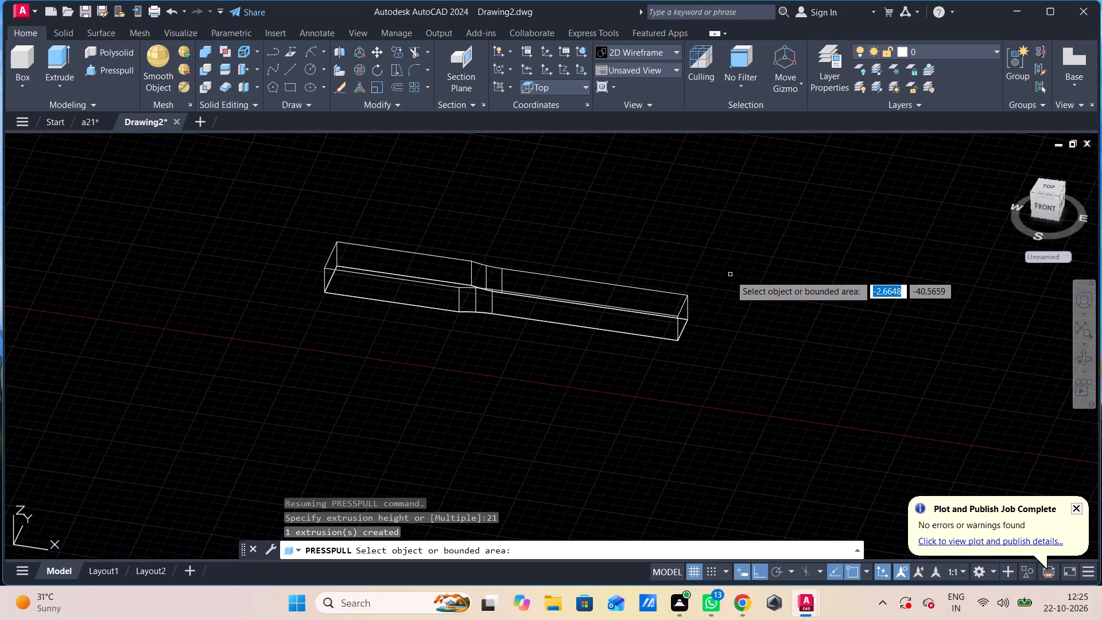
key("Escape")
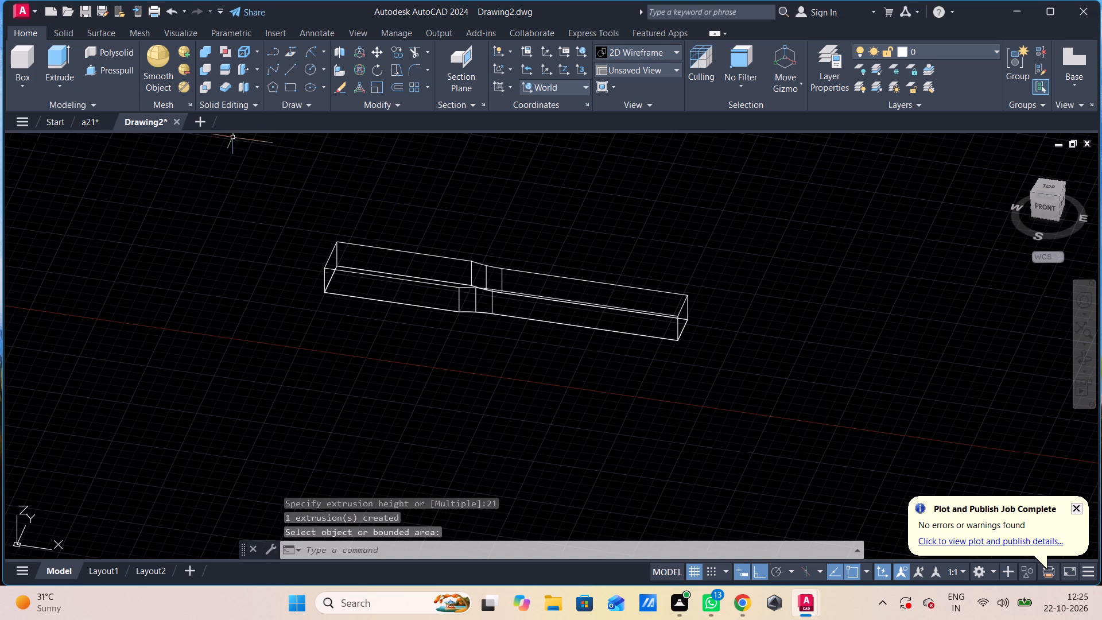
Display the solid in the Shades of Gray visual style and set the Front view.
left_click(137, 146)
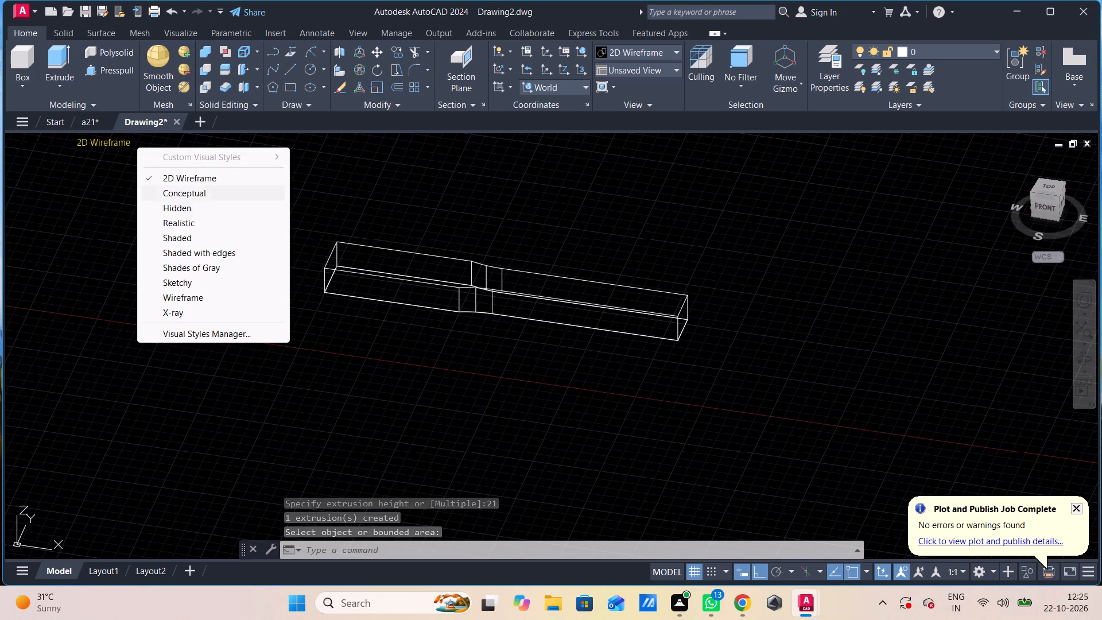
left_click(201, 269)
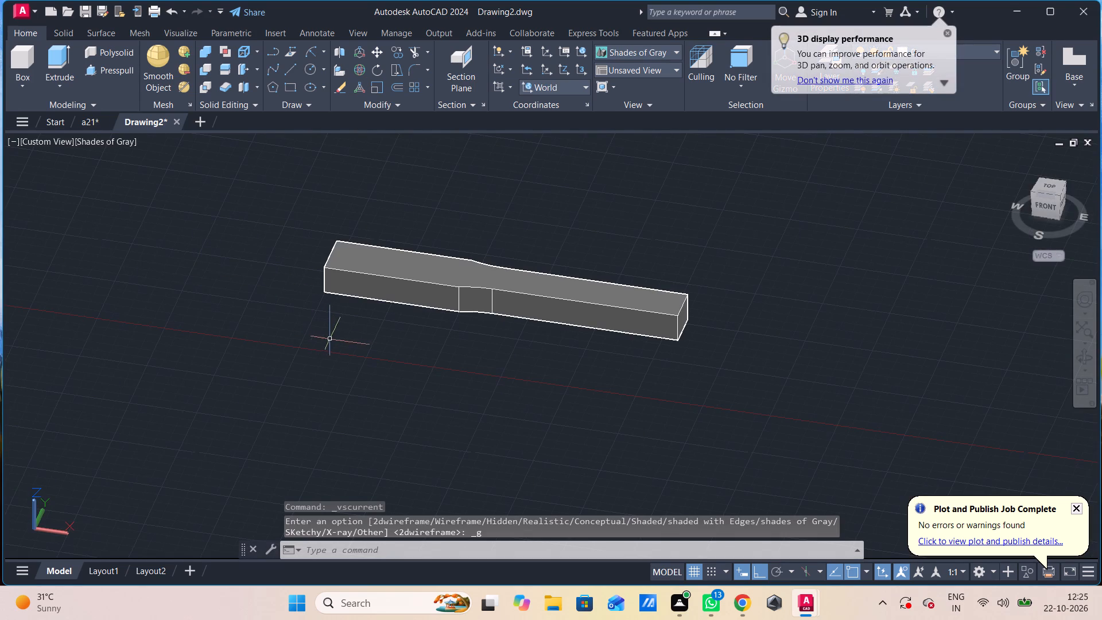
left_click(55, 141)
left_click(95, 235)
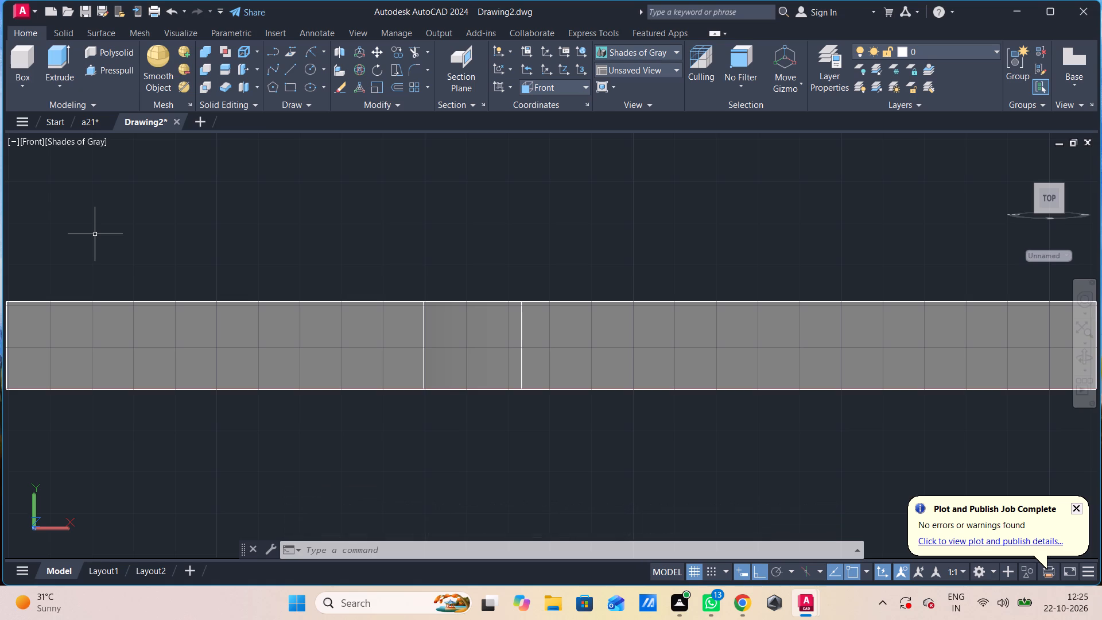
scroll(363, 316, "down", 2)
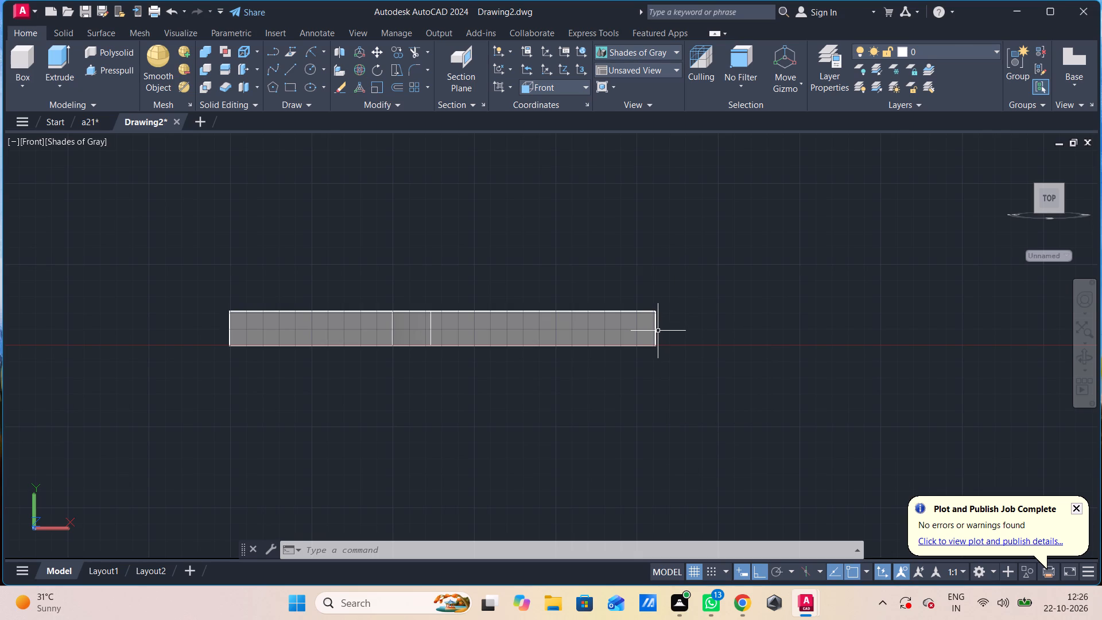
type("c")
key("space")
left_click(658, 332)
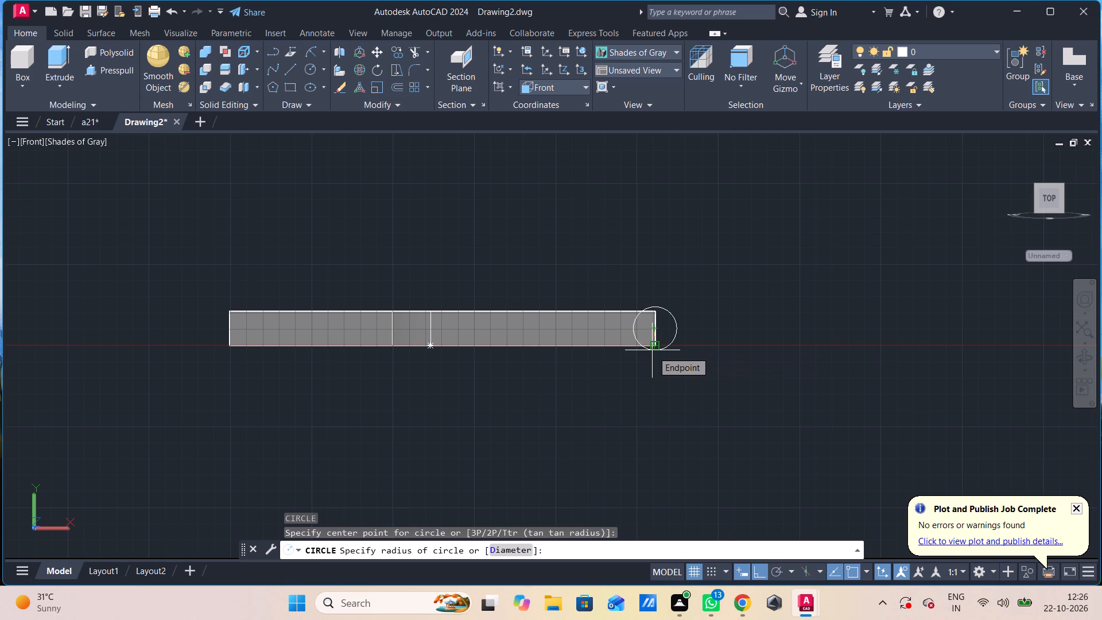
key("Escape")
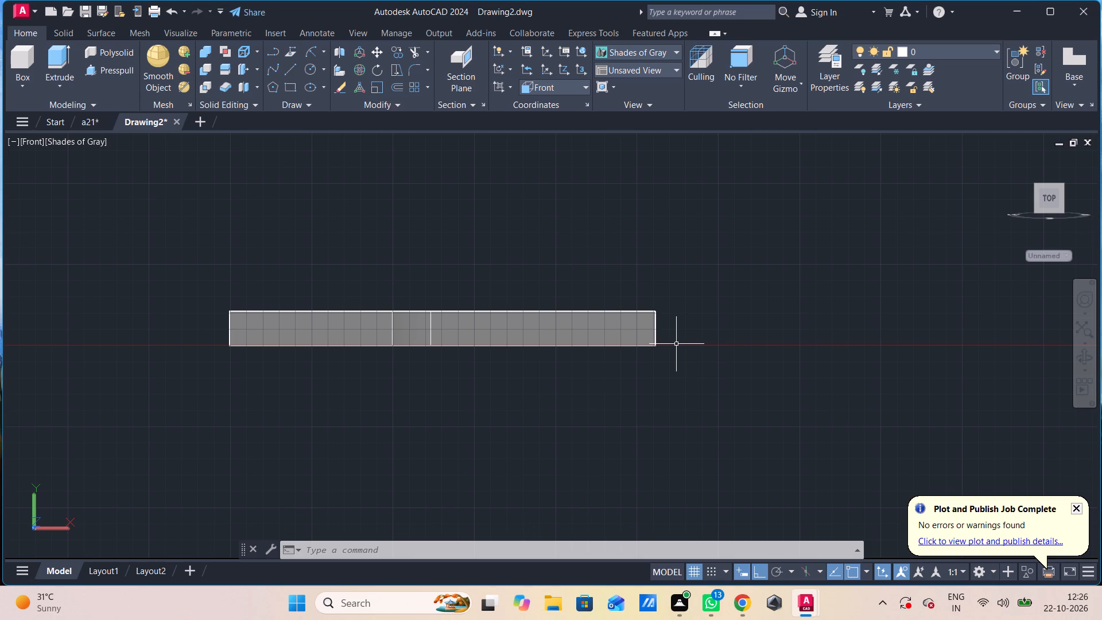
Draw a circle of radius 12 centred on the midpoint of the vertical edge at the bar's 150-unit end.
type("c")
key("space")
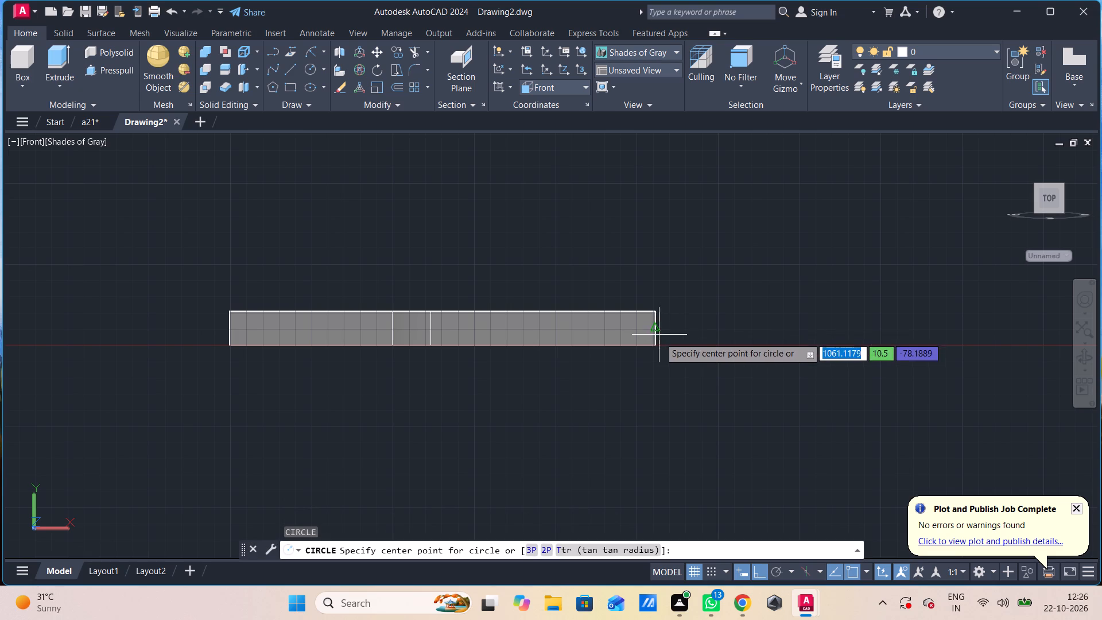
left_click(651, 328)
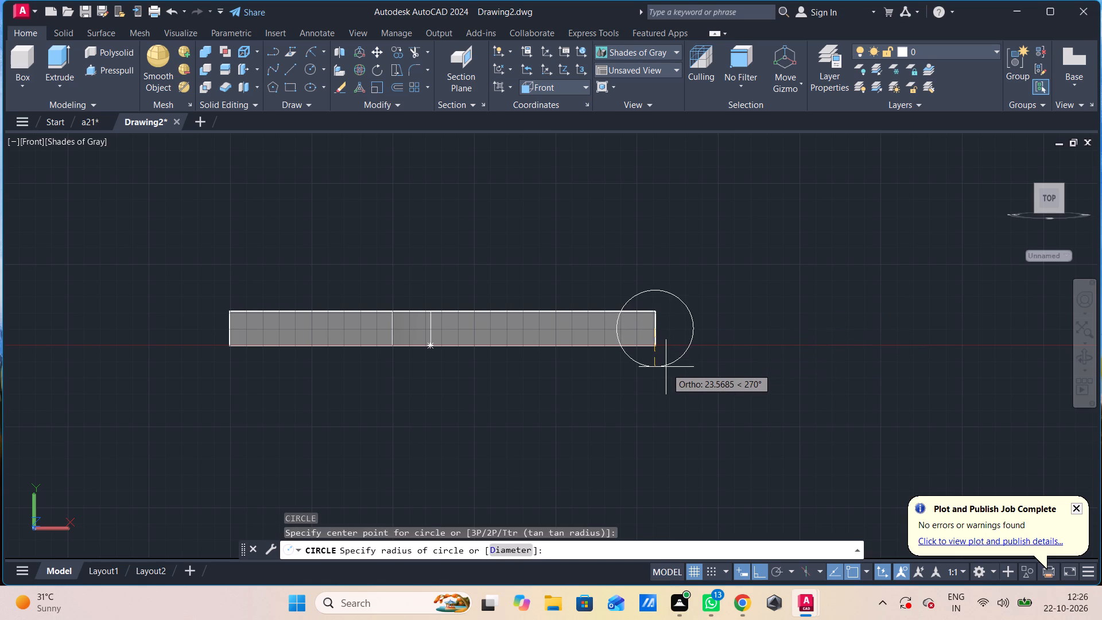
type("12")
key("Return")
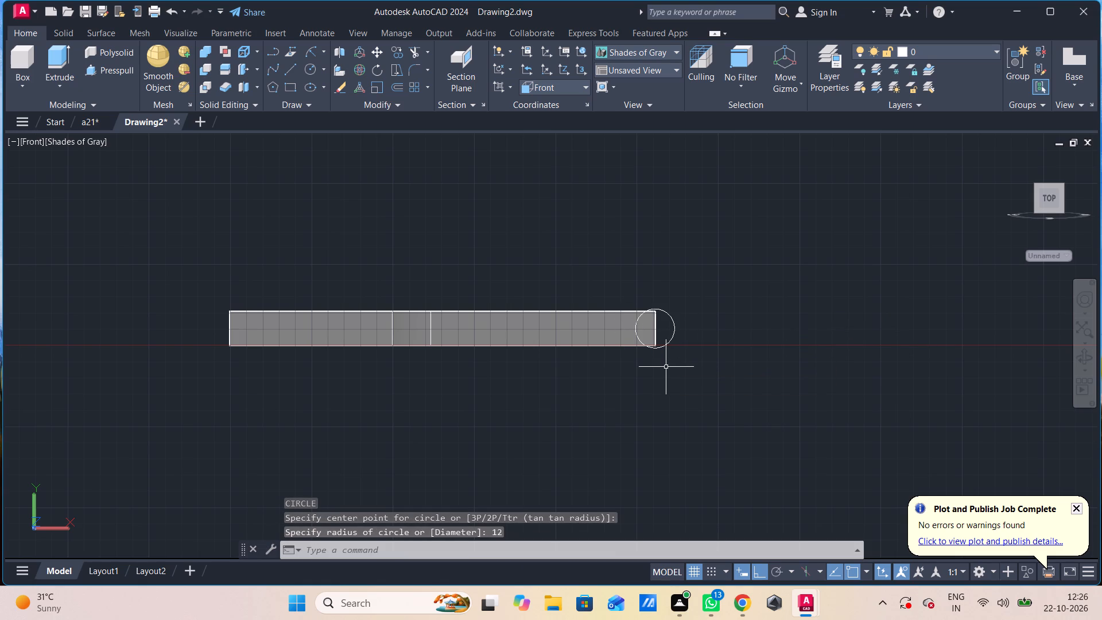
Draw a concentric circle of radius 17.5 around the radius 12 circle at the bar's end.
key("space")
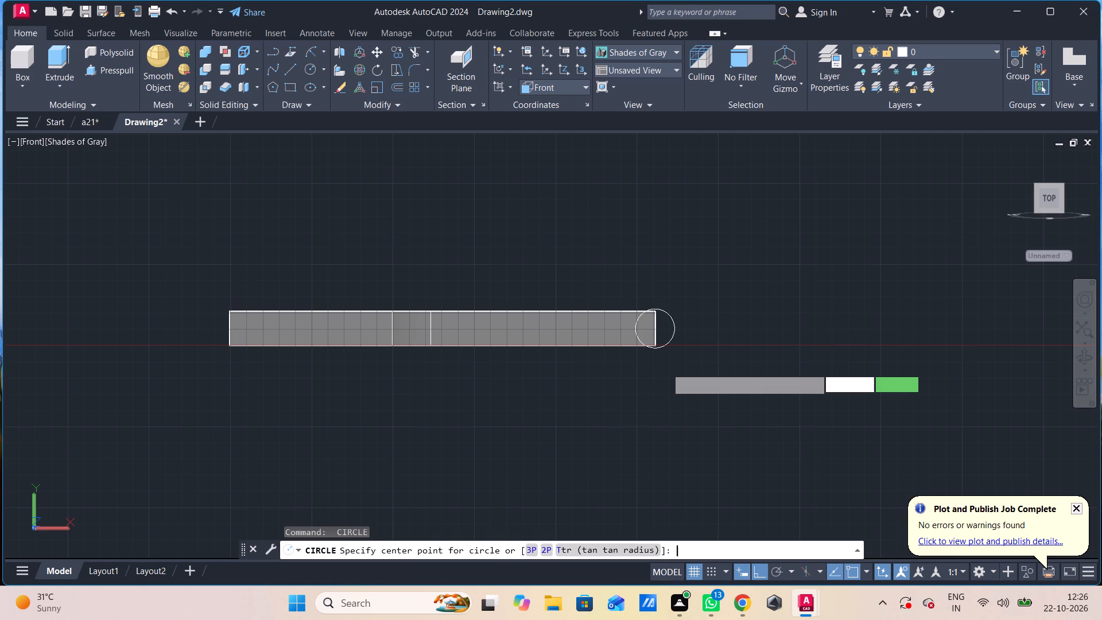
left_click(657, 331)
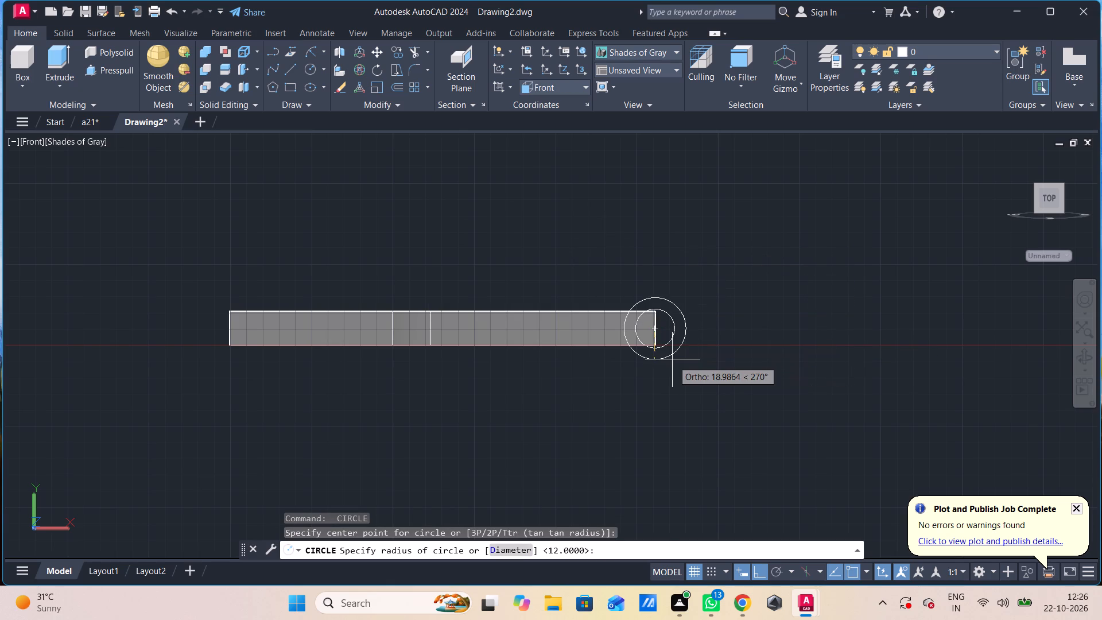
type("17.")
key("5")
key("Return")
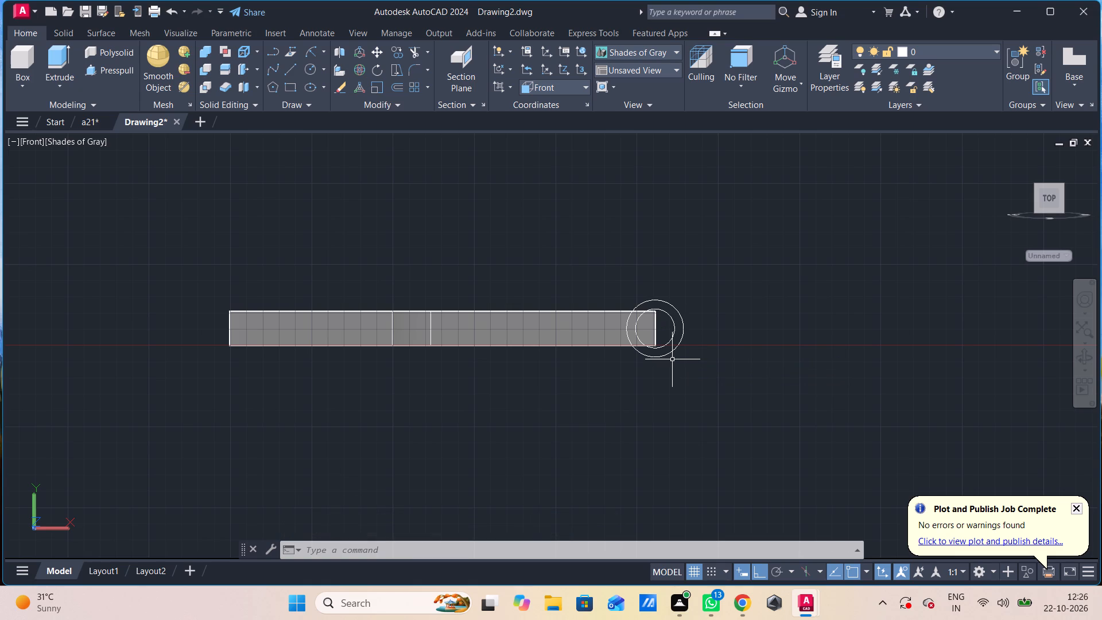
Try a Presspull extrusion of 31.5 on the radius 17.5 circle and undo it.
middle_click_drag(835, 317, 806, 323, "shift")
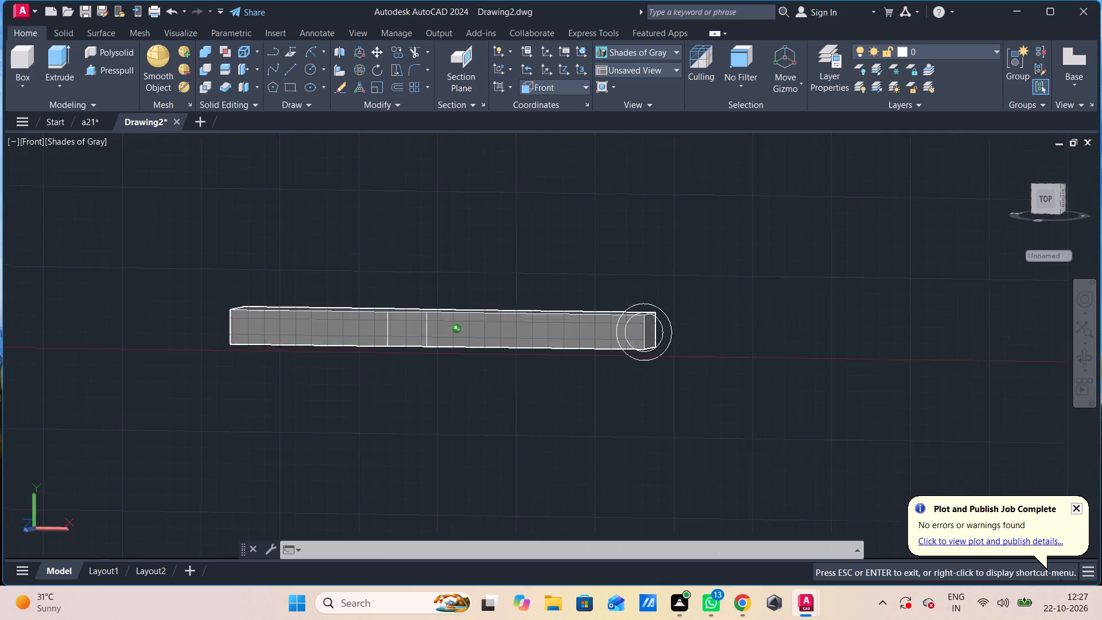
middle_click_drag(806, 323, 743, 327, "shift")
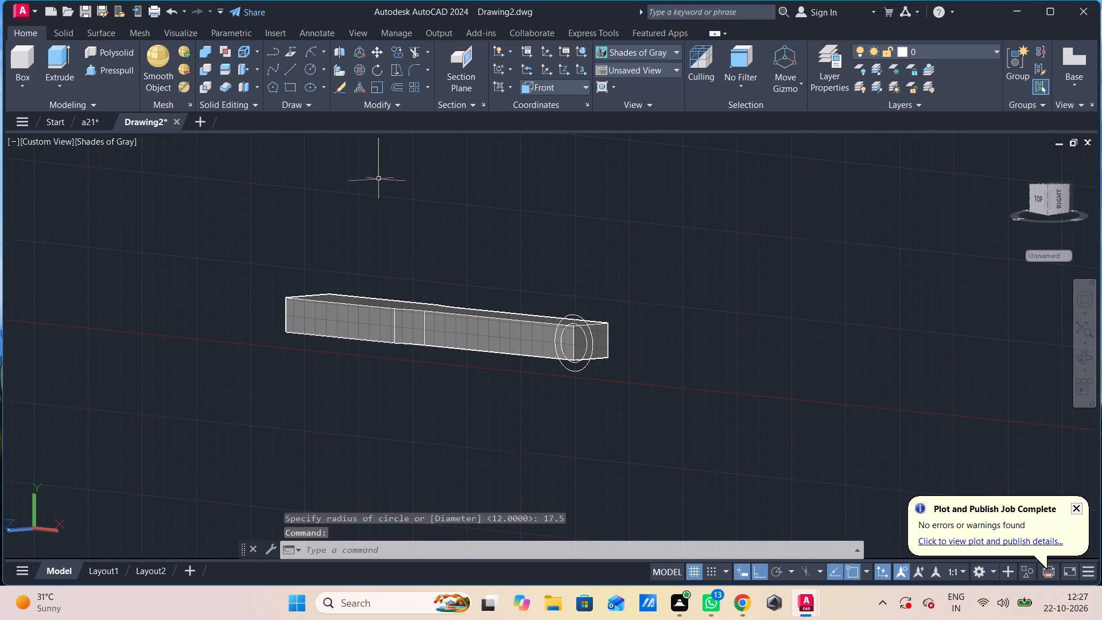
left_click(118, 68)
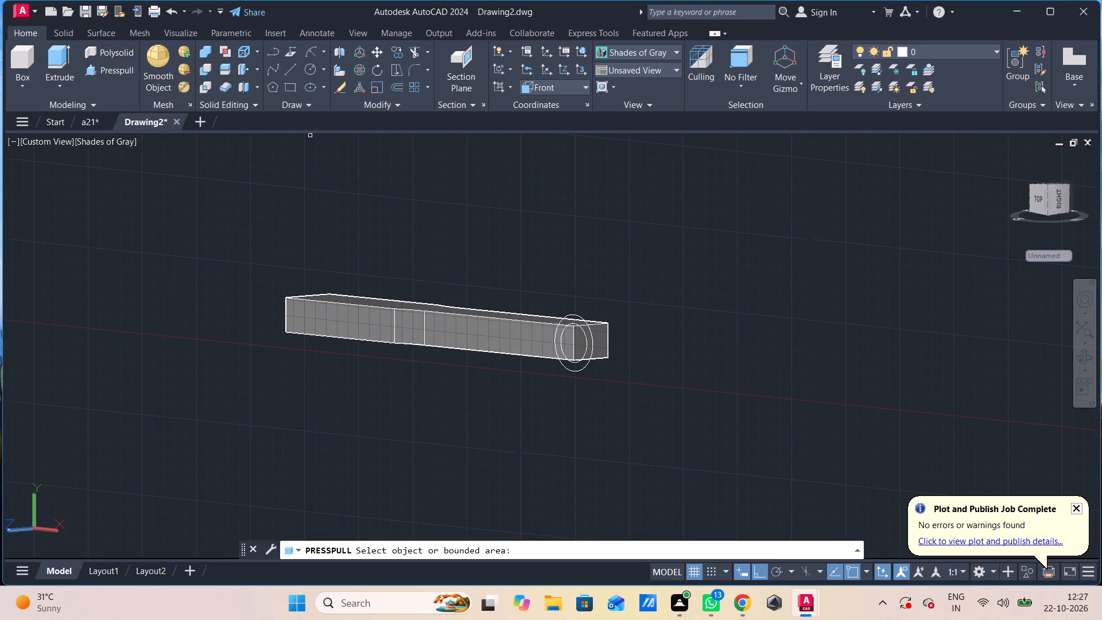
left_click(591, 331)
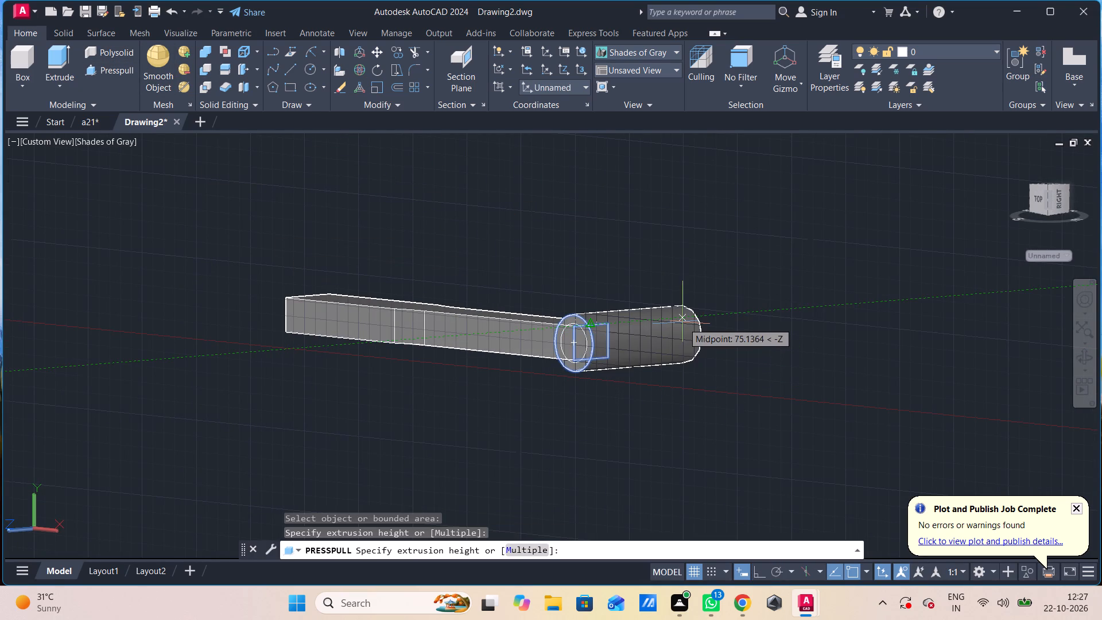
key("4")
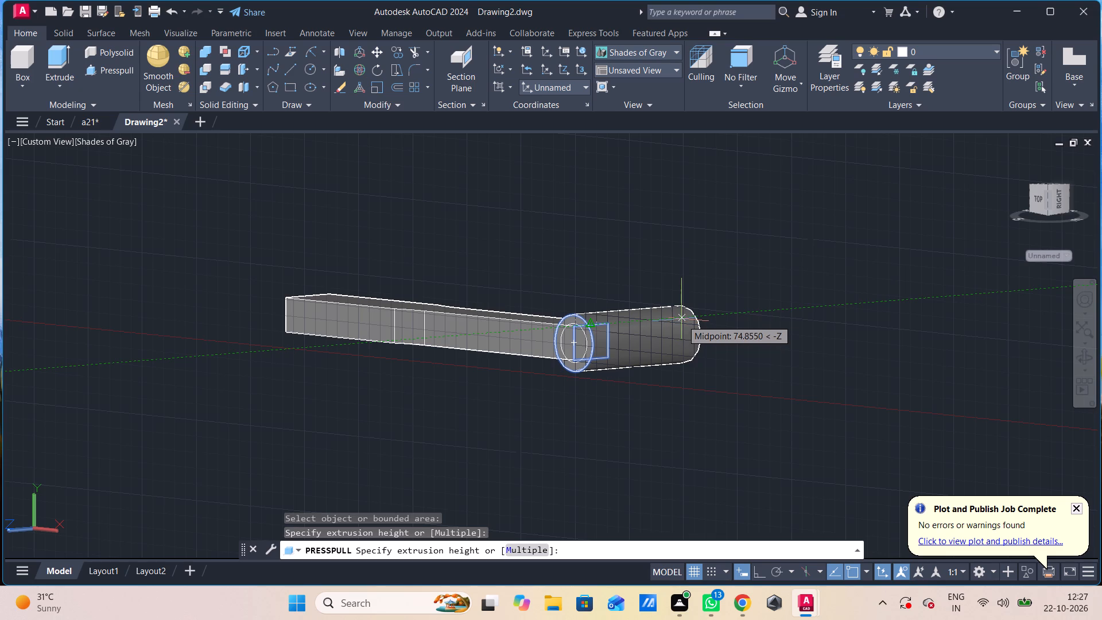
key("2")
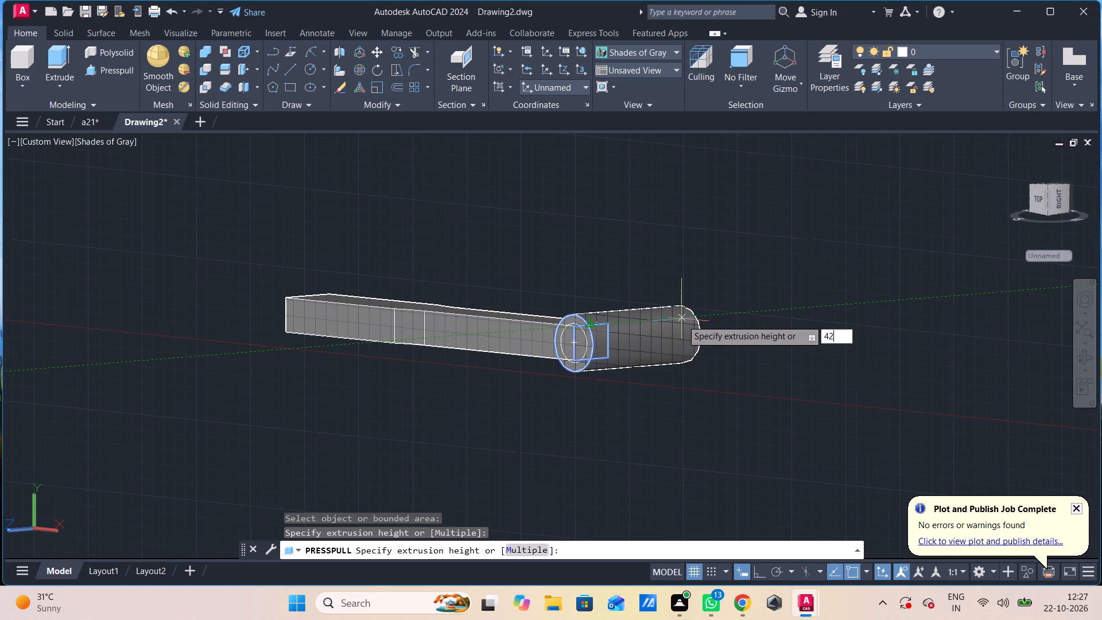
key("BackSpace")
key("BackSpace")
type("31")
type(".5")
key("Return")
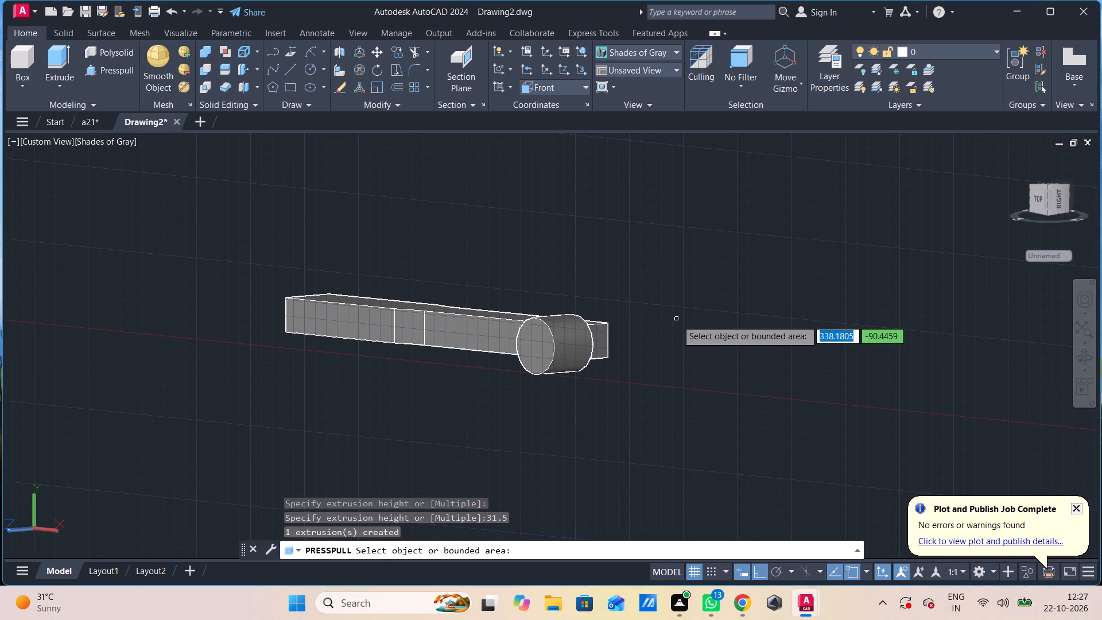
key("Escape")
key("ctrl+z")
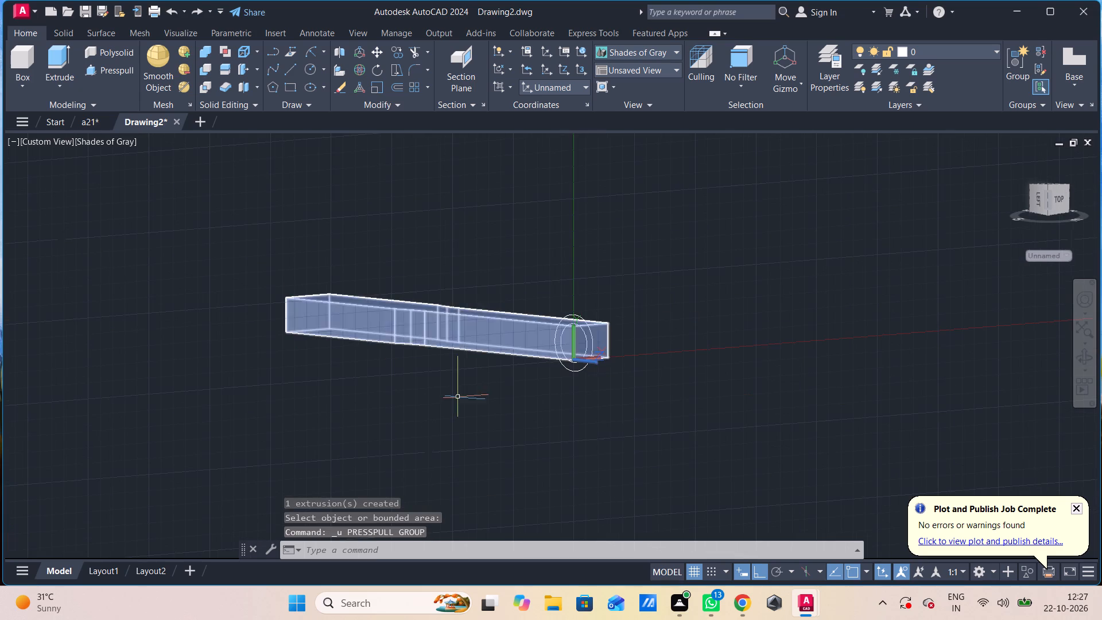
Presspull the radius 17.5 circle by -31.5 into a cylinder across the bar's end.
left_click(121, 61)
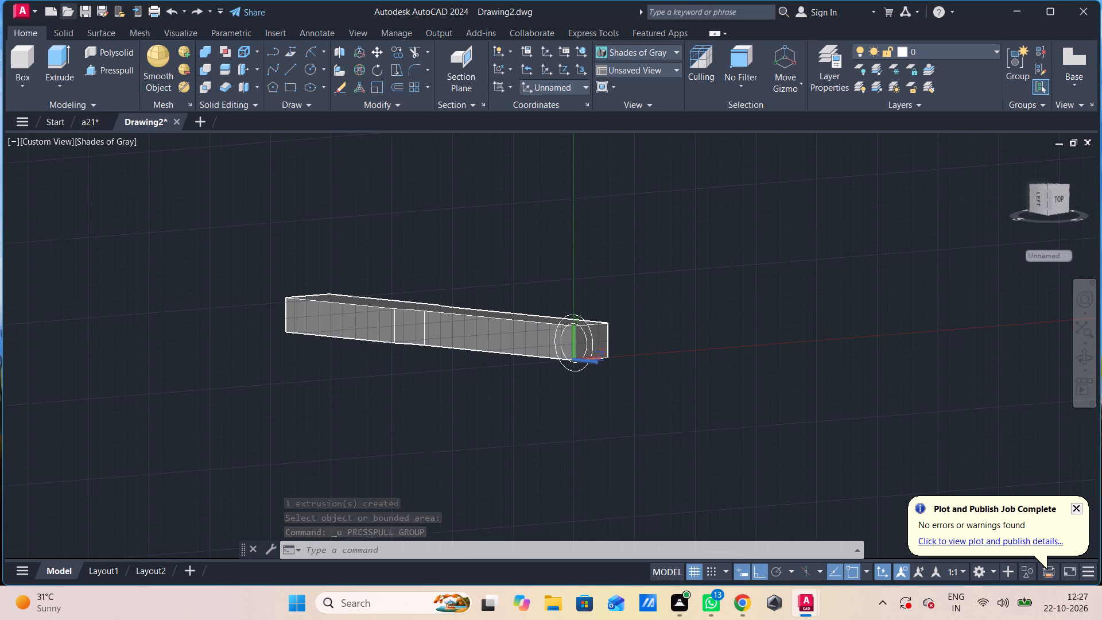
left_click(112, 72)
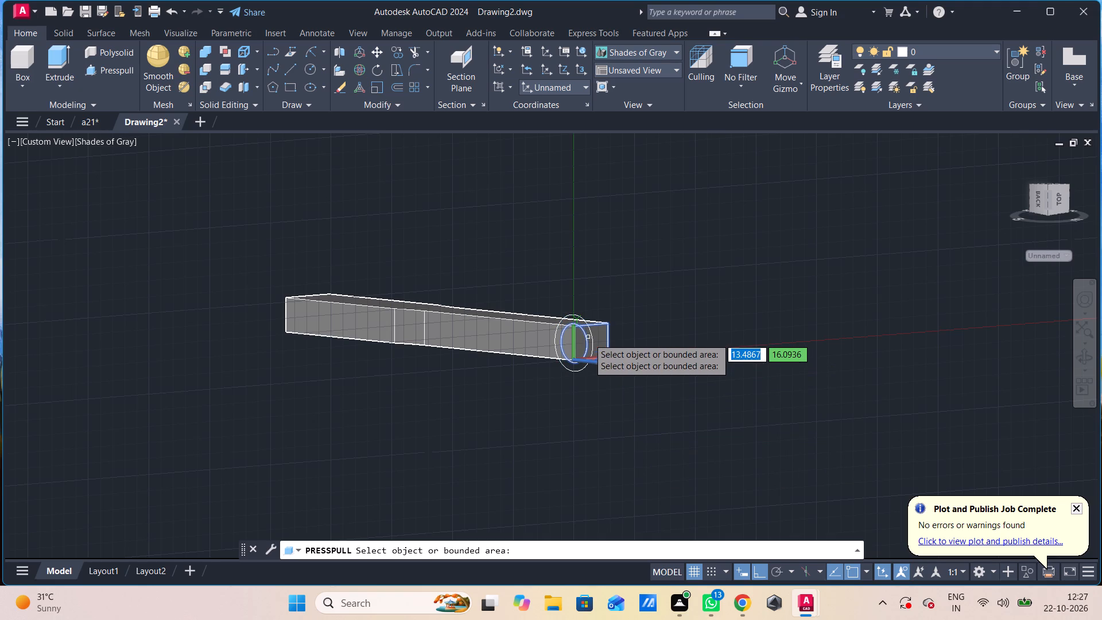
scroll(588, 338, "up", 4)
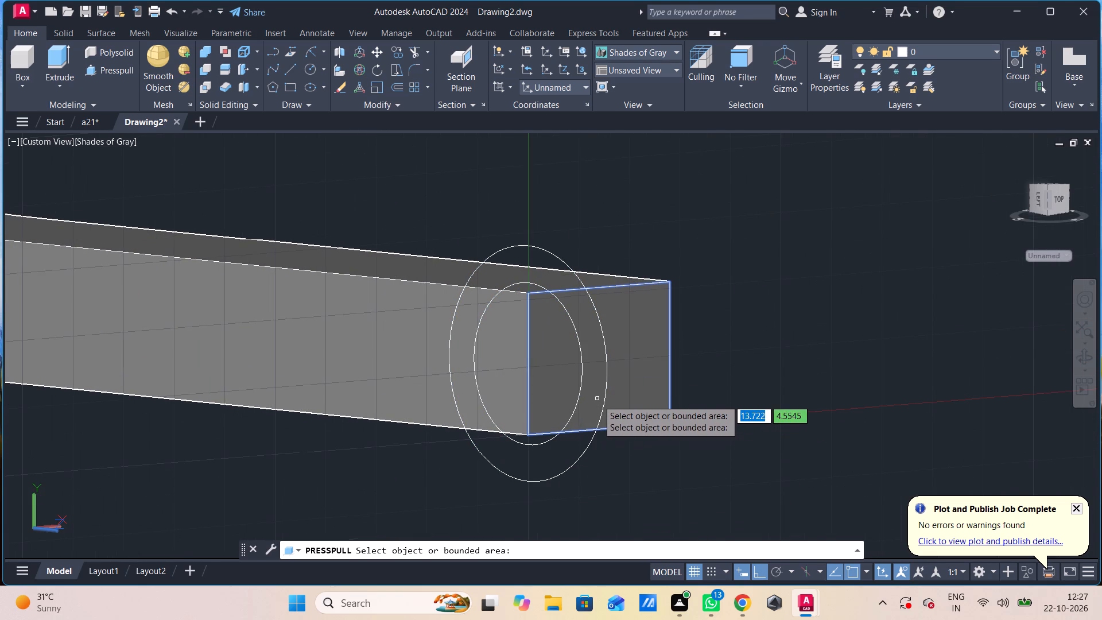
left_click(602, 414)
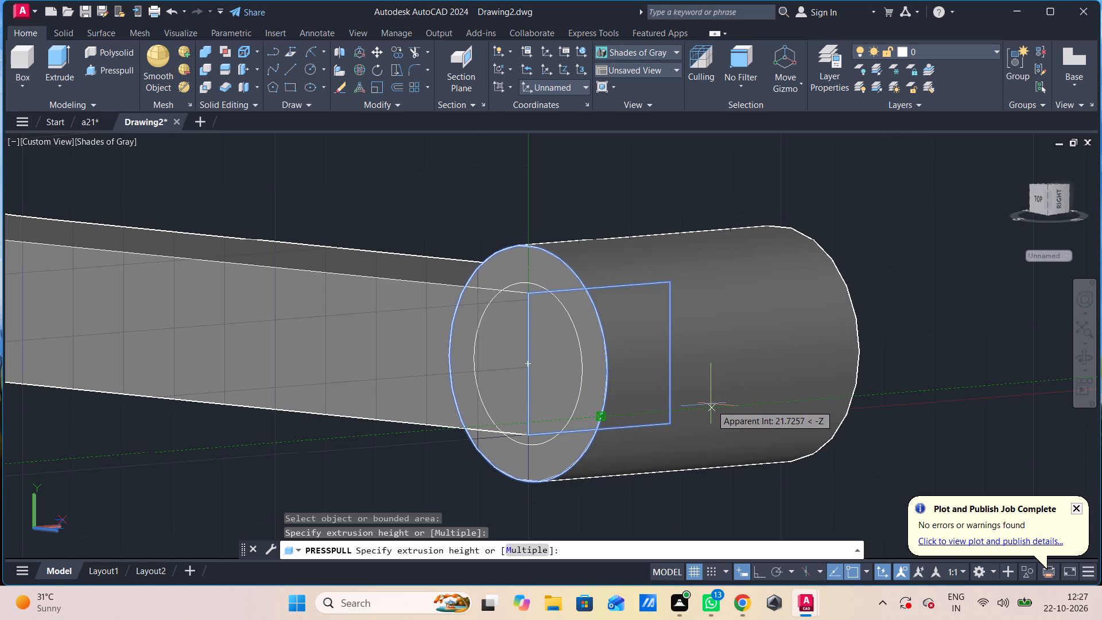
type("31")
key("BackSpace")
key("BackSpace")
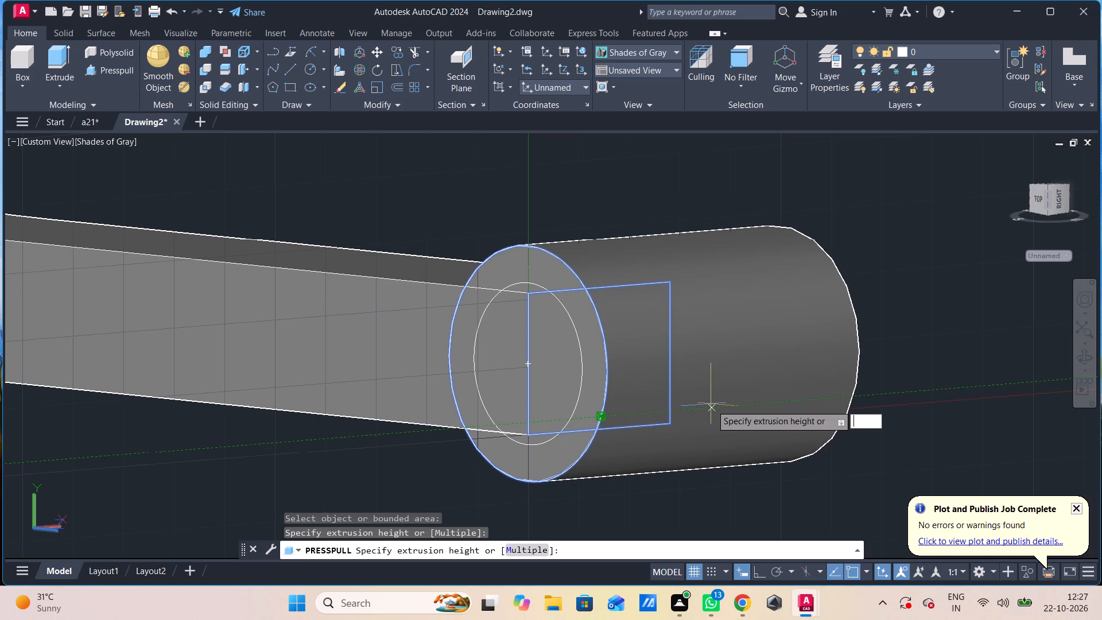
type("-31.5")
key("Return")
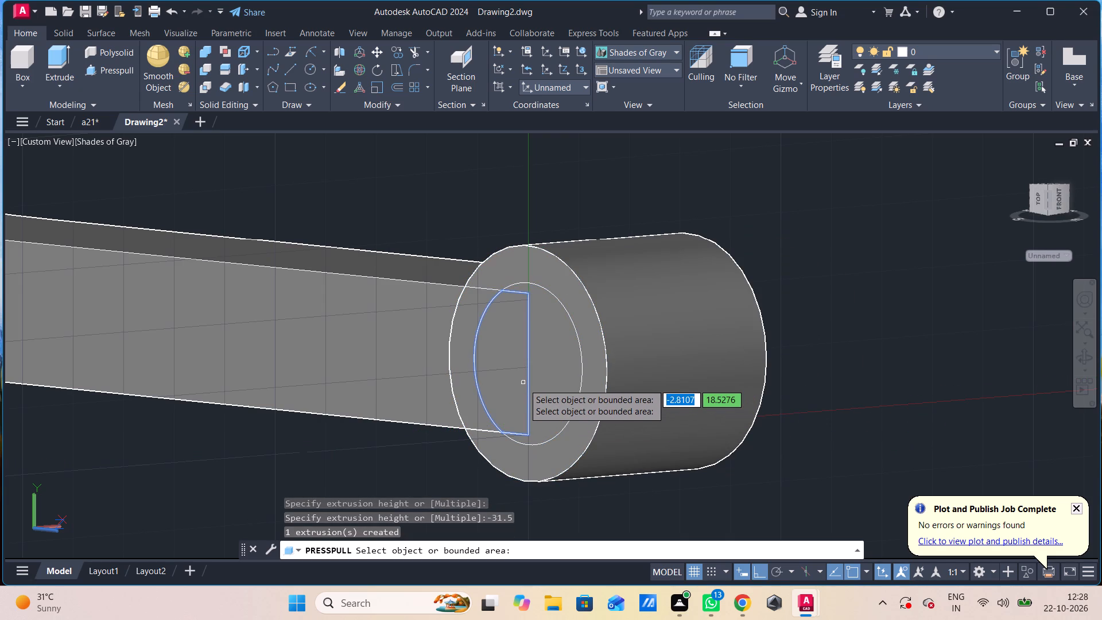
Presspull both halves of the radius 12 circle by -31.5 to bore a hole through the cylinder and bar end.
left_click(552, 383)
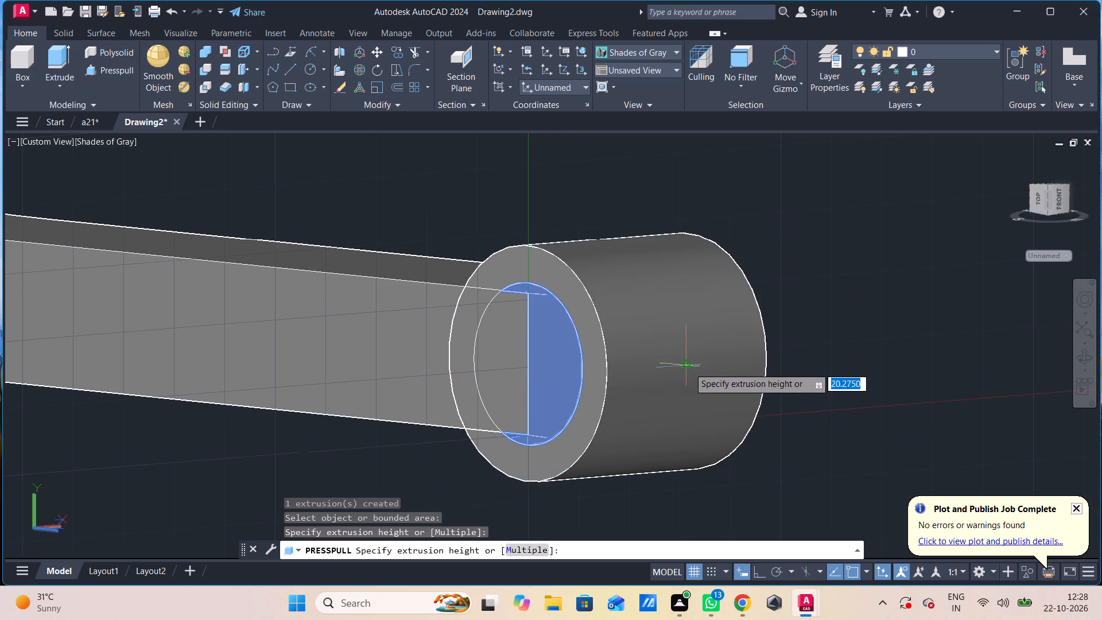
type("-3.")
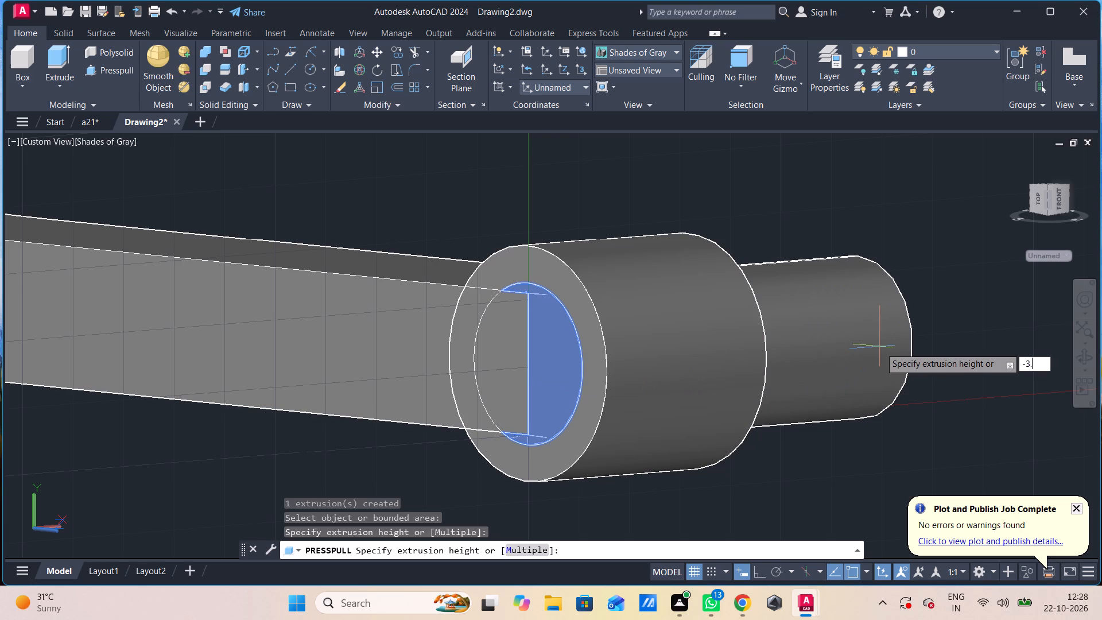
key("BackSpace")
type("1.5")
key("Return")
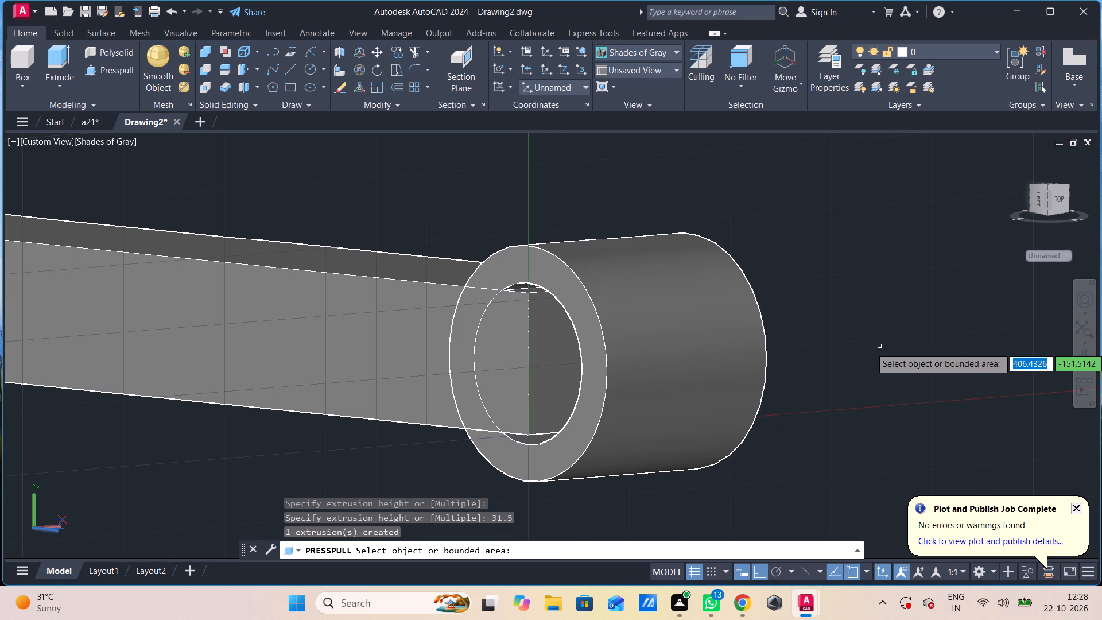
left_click(503, 376)
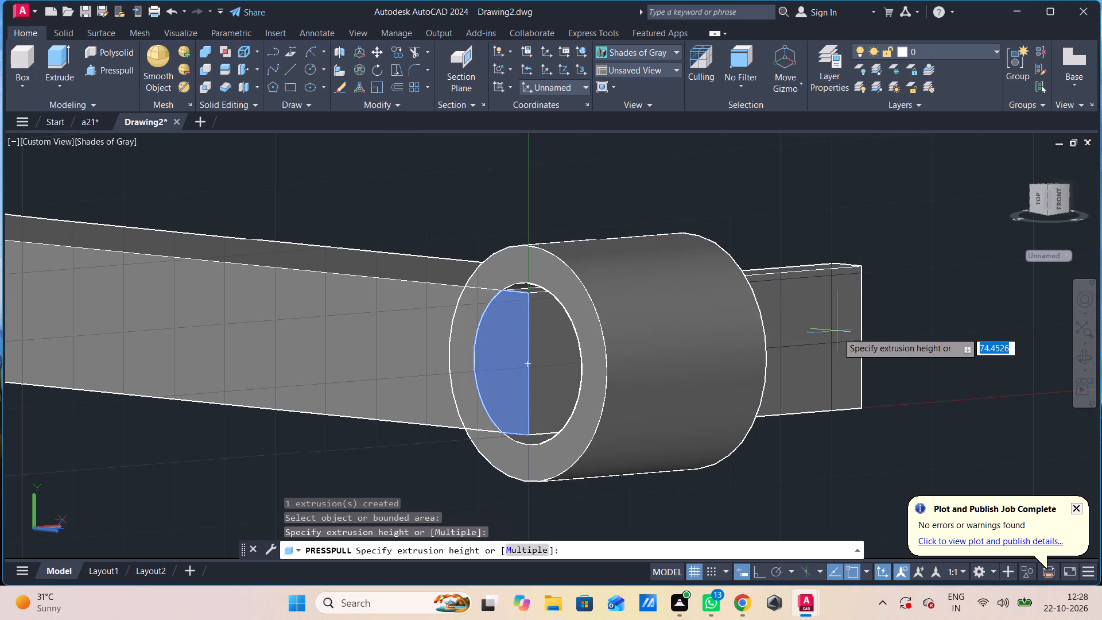
left_click(837, 332)
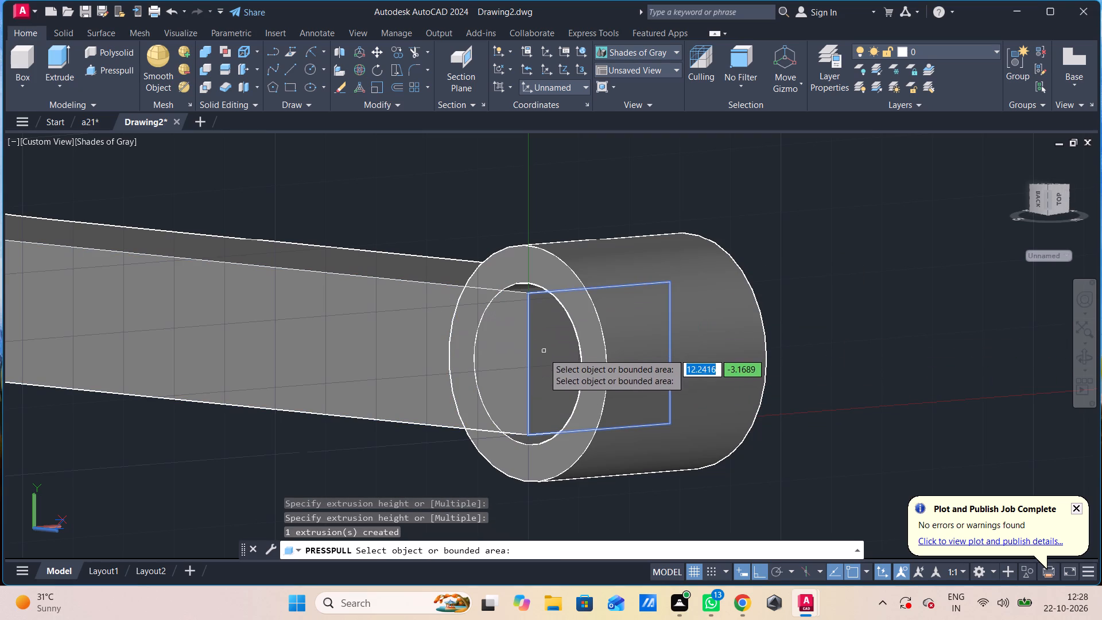
left_click(522, 371)
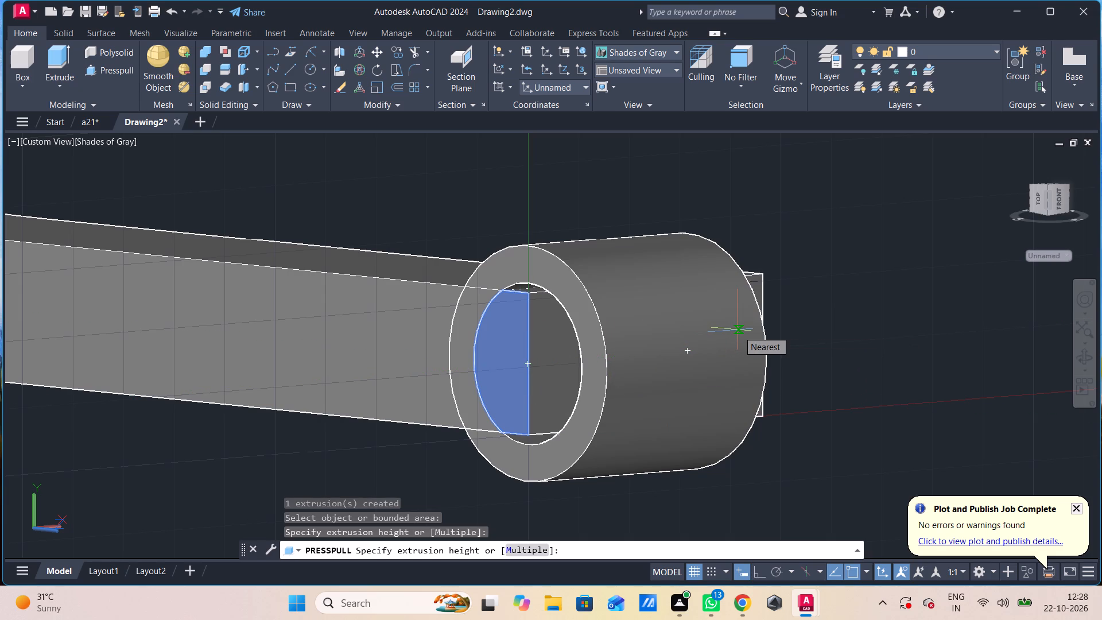
key("minus")
type("31")
type(".5")
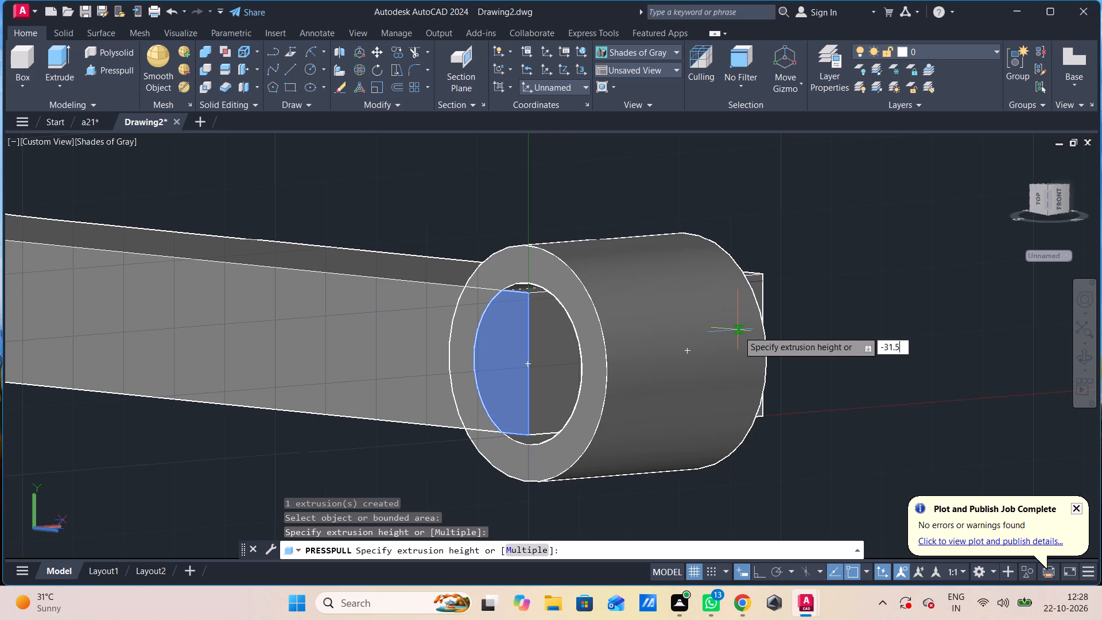
key("Return")
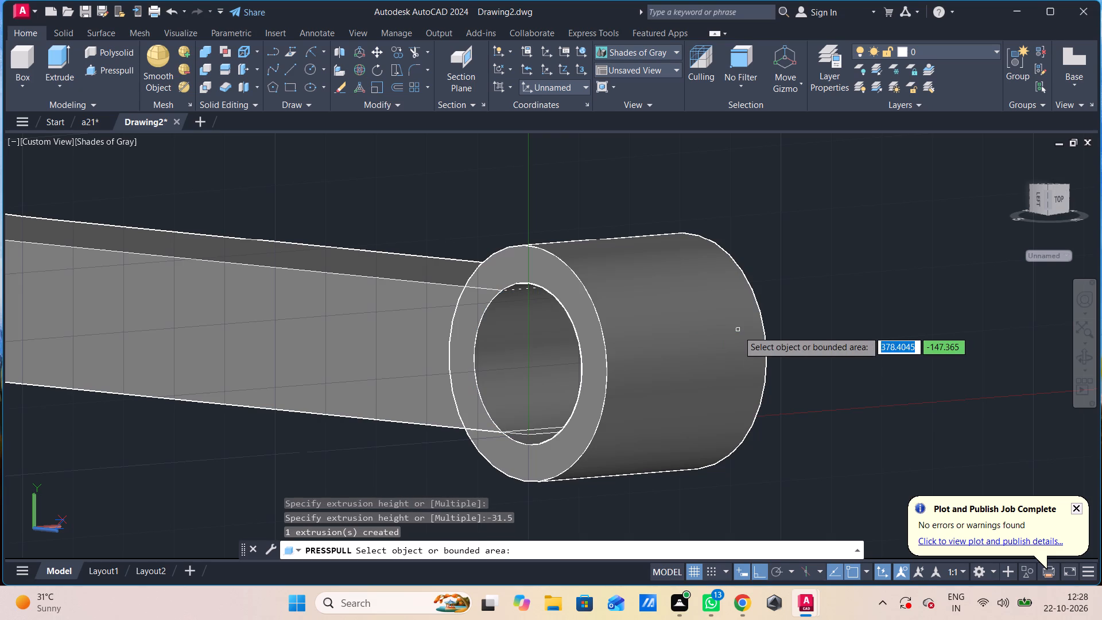
key("Escape")
Examine the bored cylinder and its junction with the bar from both ends.
middle_click_drag(684, 619, 688, 619, "shift")
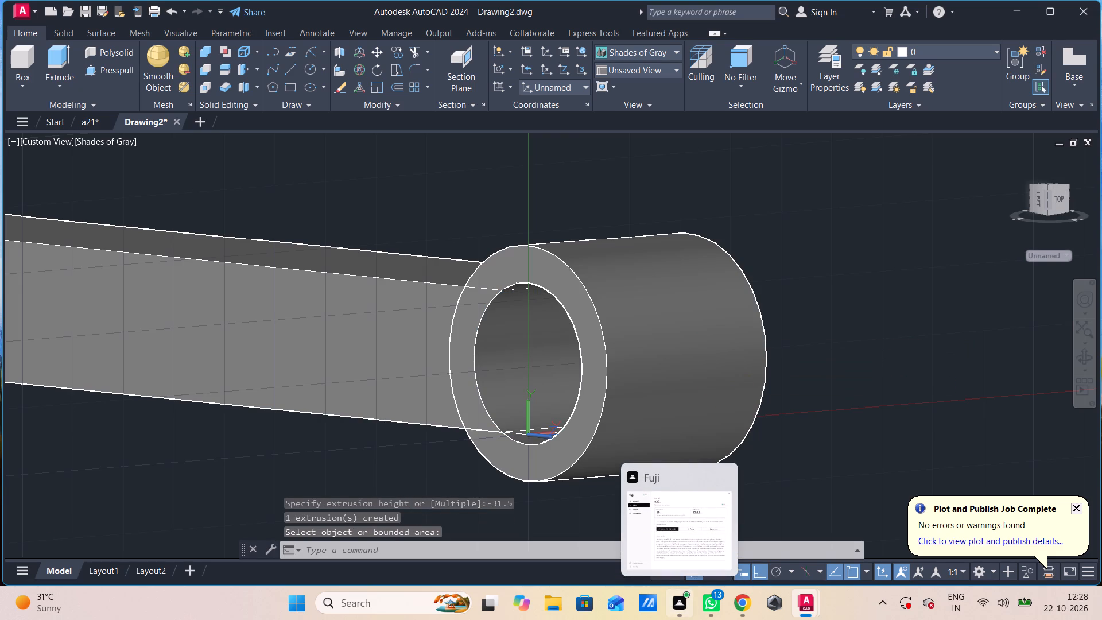
middle_click_drag(688, 619, 691, 617, "shift")
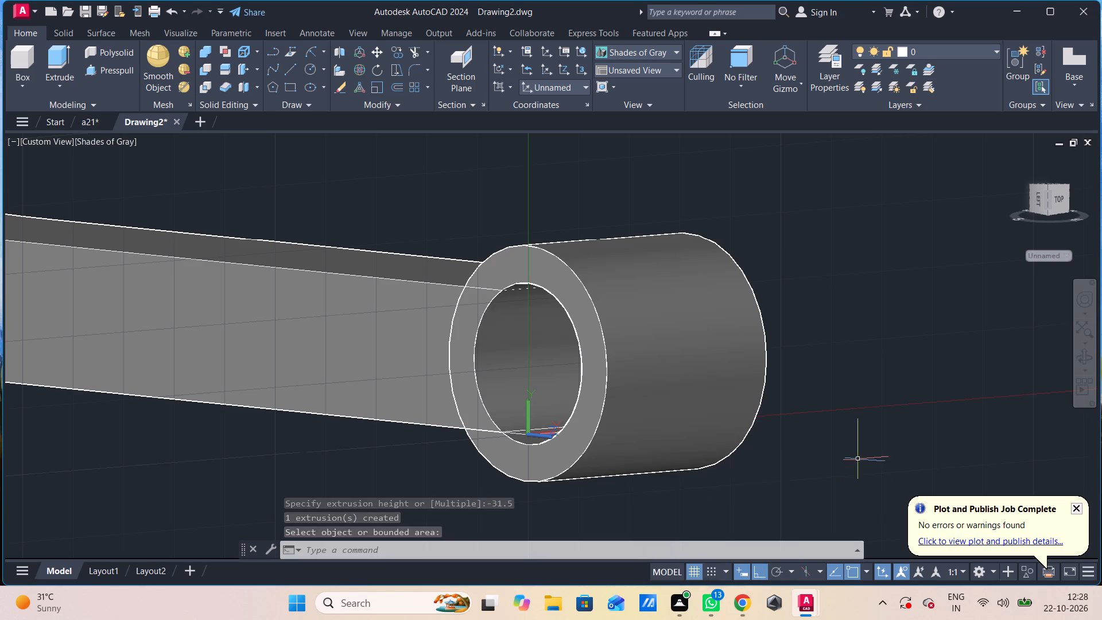
middle_click_drag(845, 481, 906, 498, "shift")
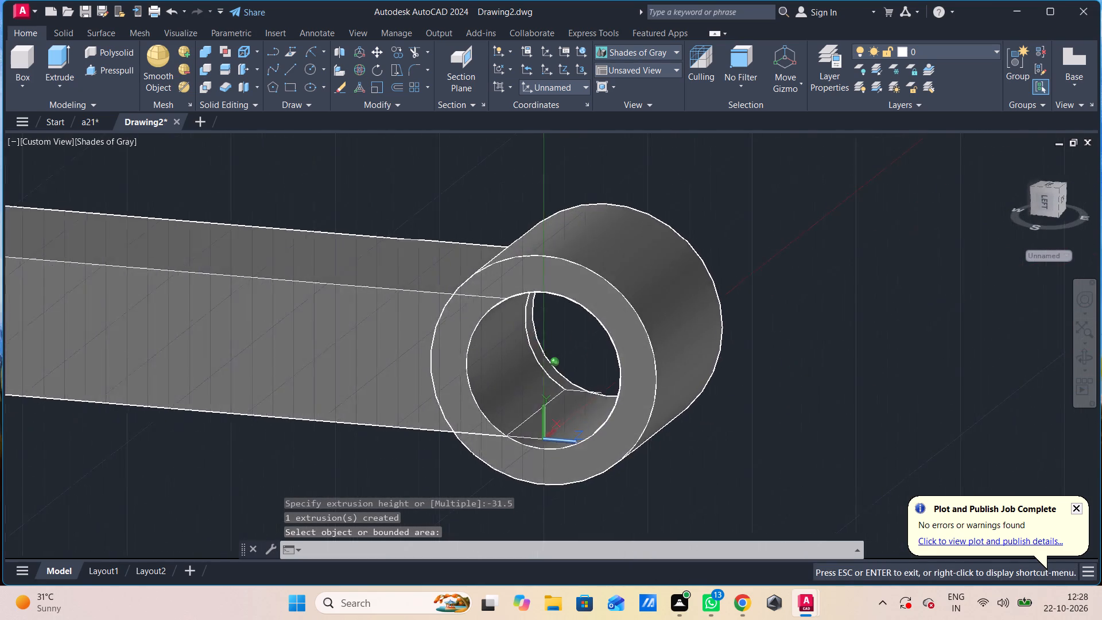
middle_click_drag(906, 498, 949, 497, "shift")
middle_click_drag(937, 497, 875, 514, "shift")
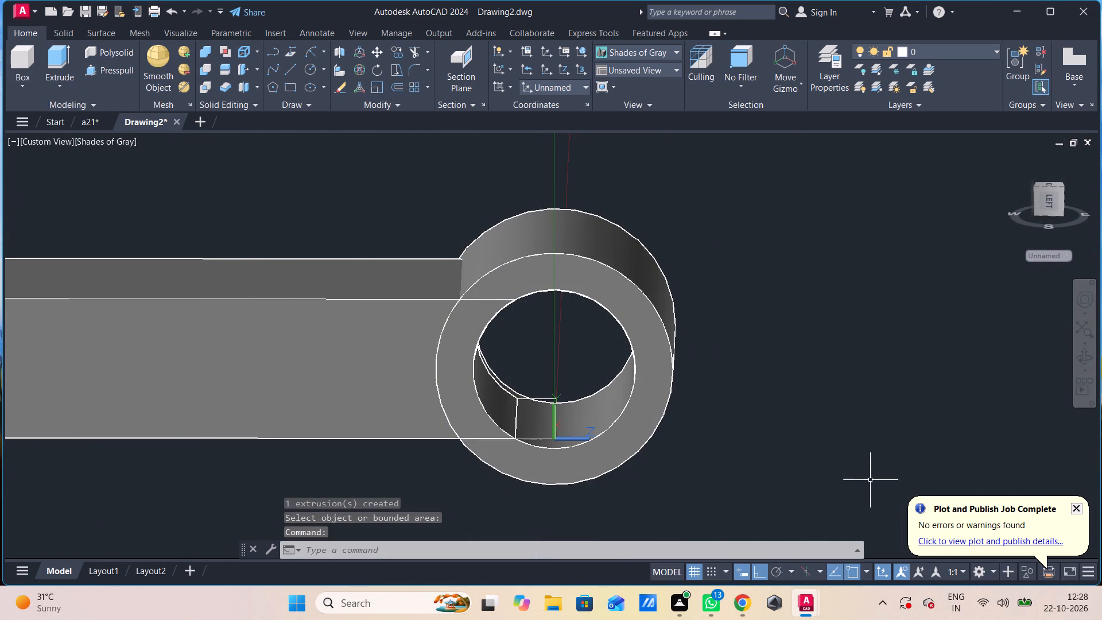
middle_click_drag(871, 473, 444, 443, "shift")
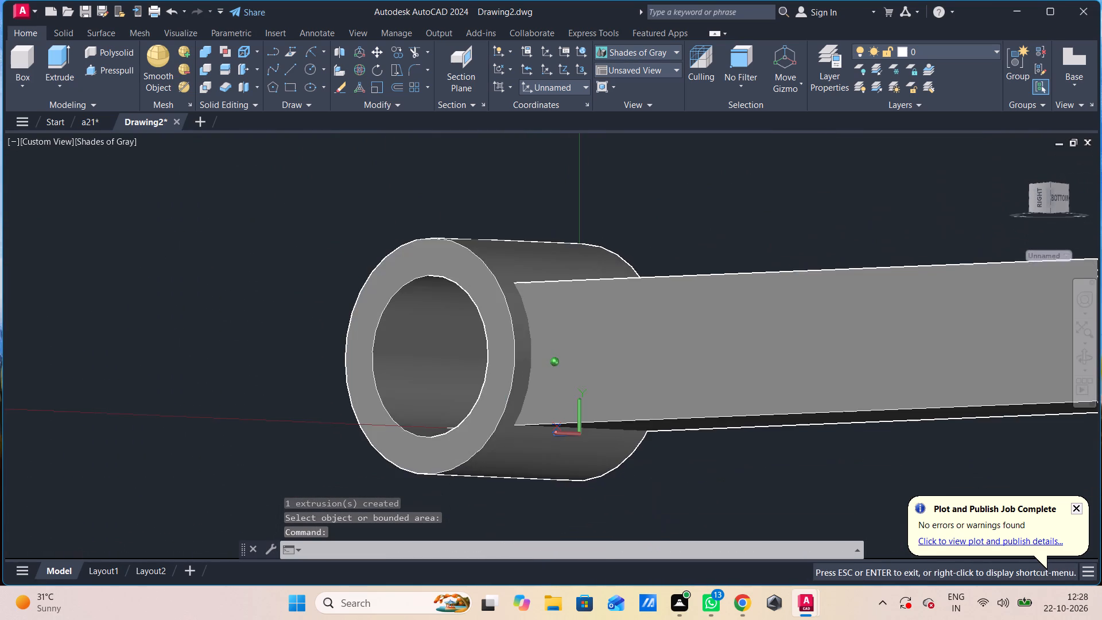
middle_click_drag(444, 443, 643, 465, "shift")
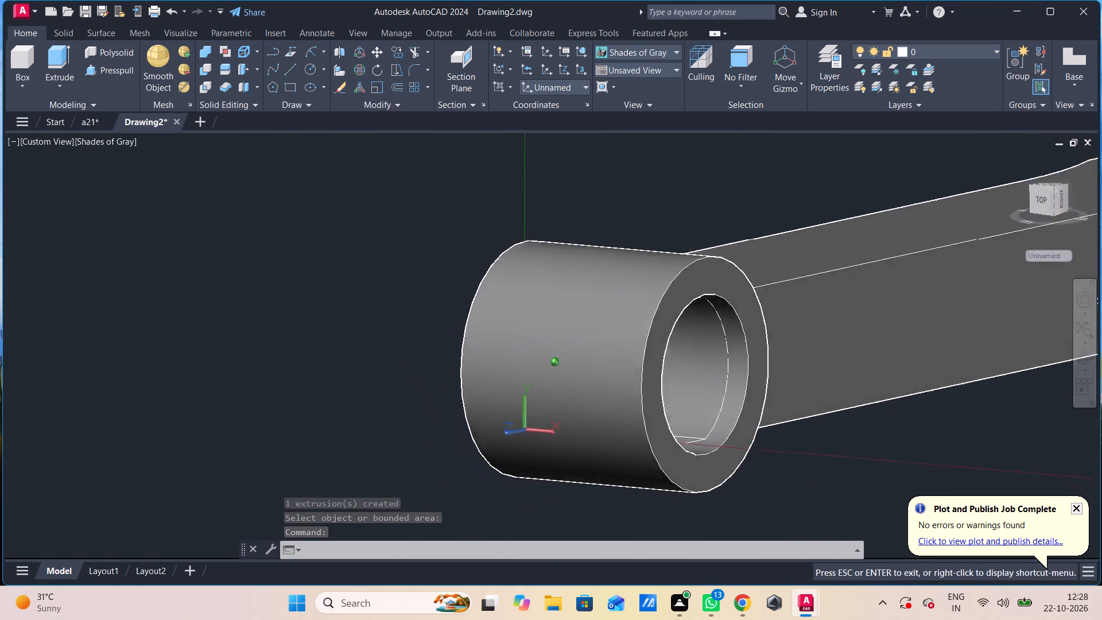
middle_click_drag(643, 465, 848, 453, "shift")
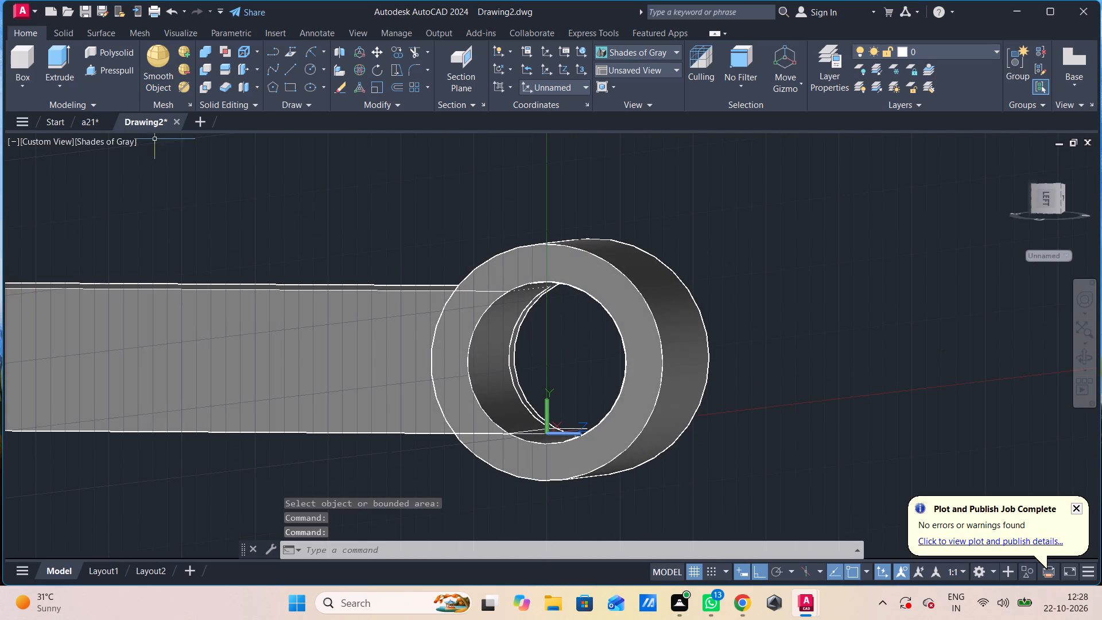
Presspull both sections of the ring between the radius 12 and 17.5 circles outward by 10.5, extending the cylinder past the bar face.
left_click(101, 68)
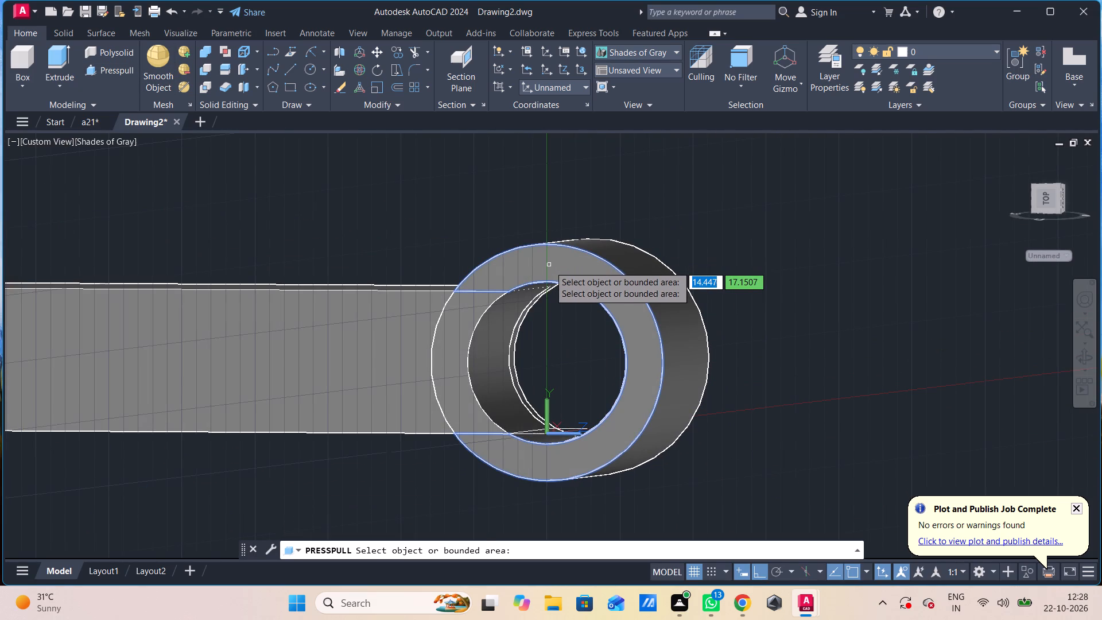
left_click(549, 266)
type("1.5")
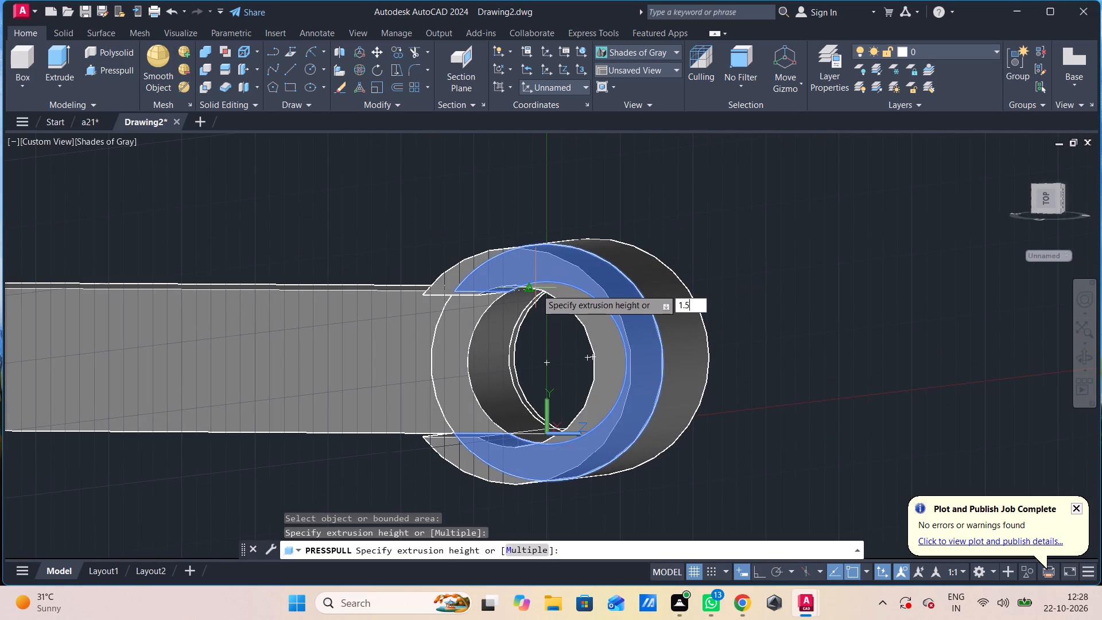
key("BackSpace")
key("BackSpace")
type("0.")
key("5")
key("Return")
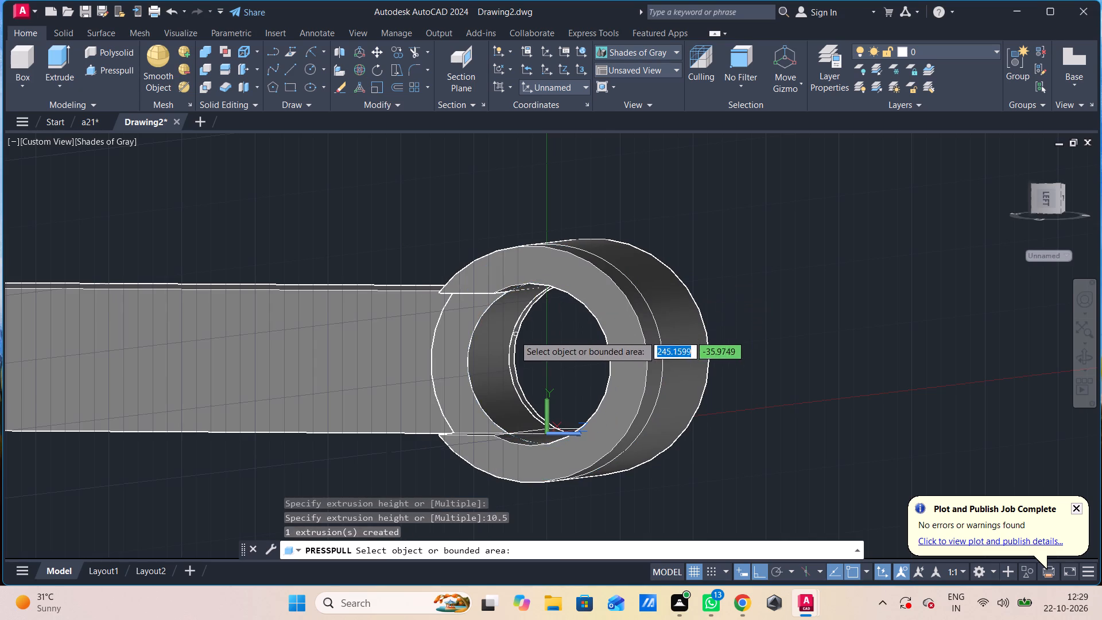
left_click(460, 346)
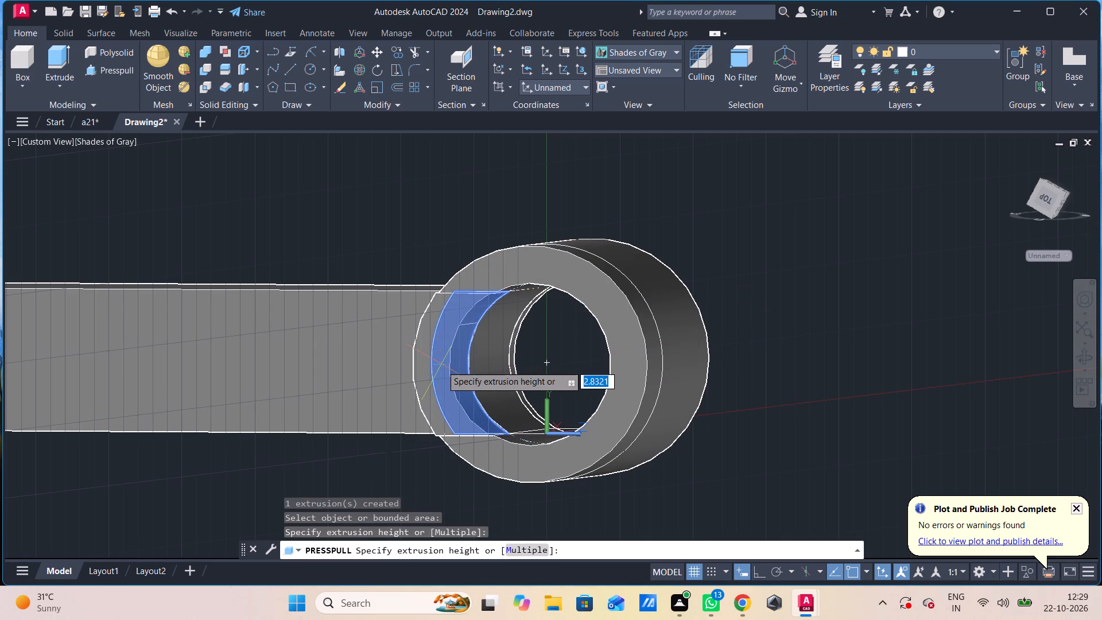
type("10.5")
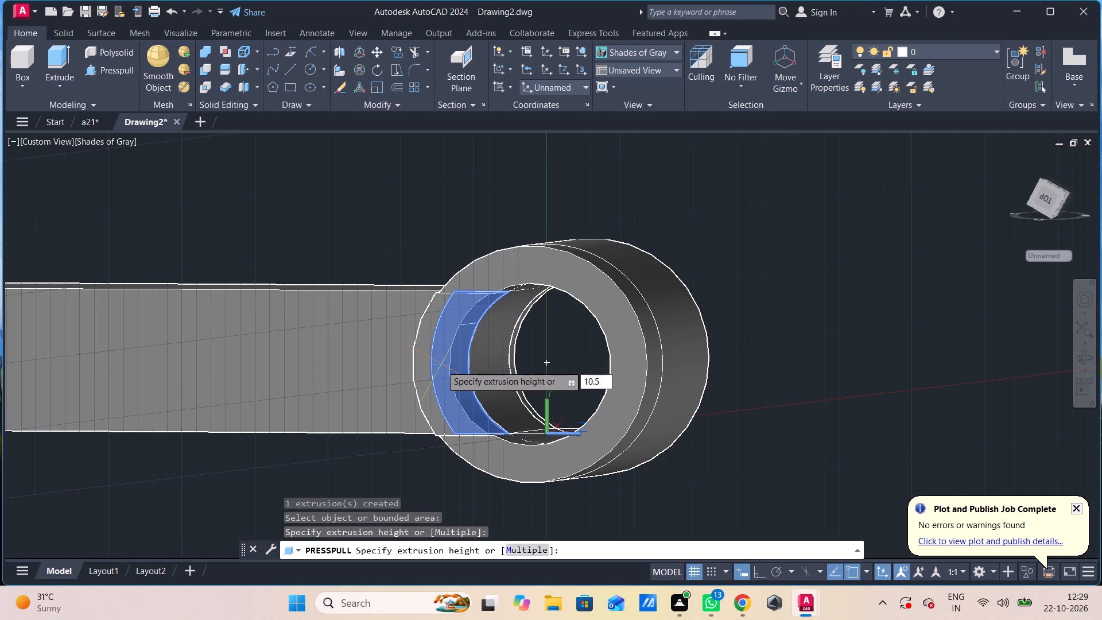
key("Return")
key("Escape")
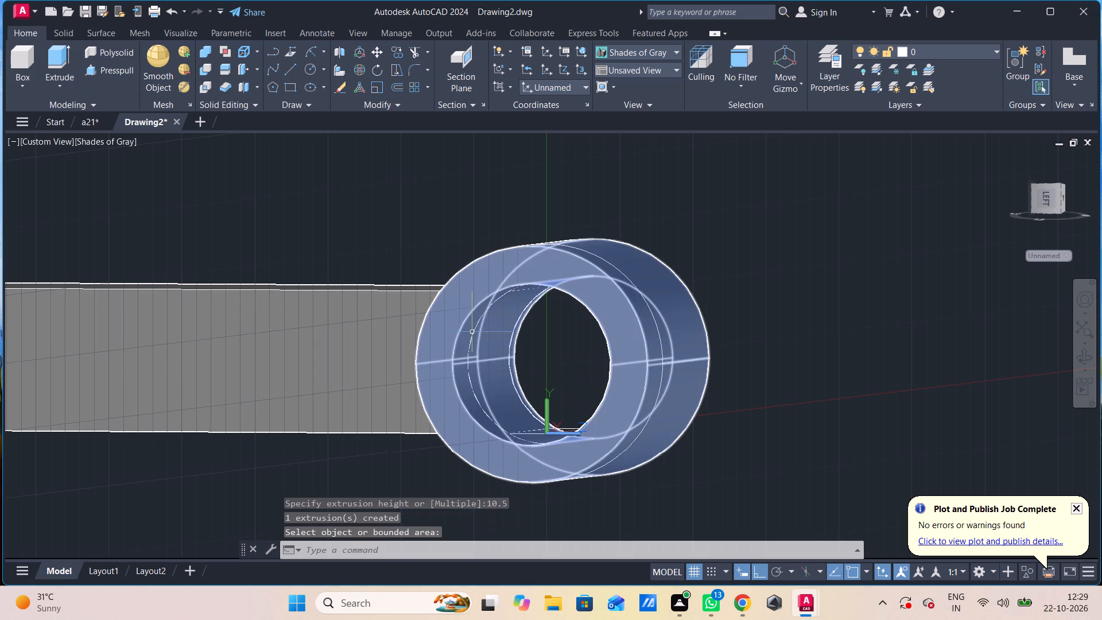
Switch the model to the Front view.
scroll(863, 451, "down", 1, "shift")
middle_click_drag(863, 448, 945, 483, "shift")
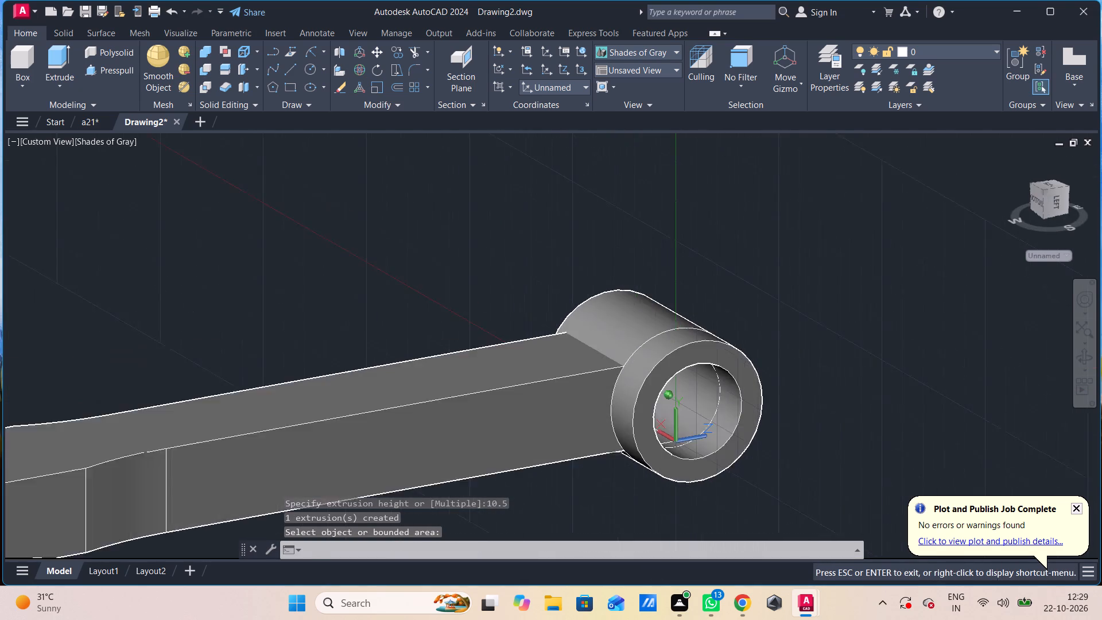
middle_click_drag(945, 483, 779, 503, "shift")
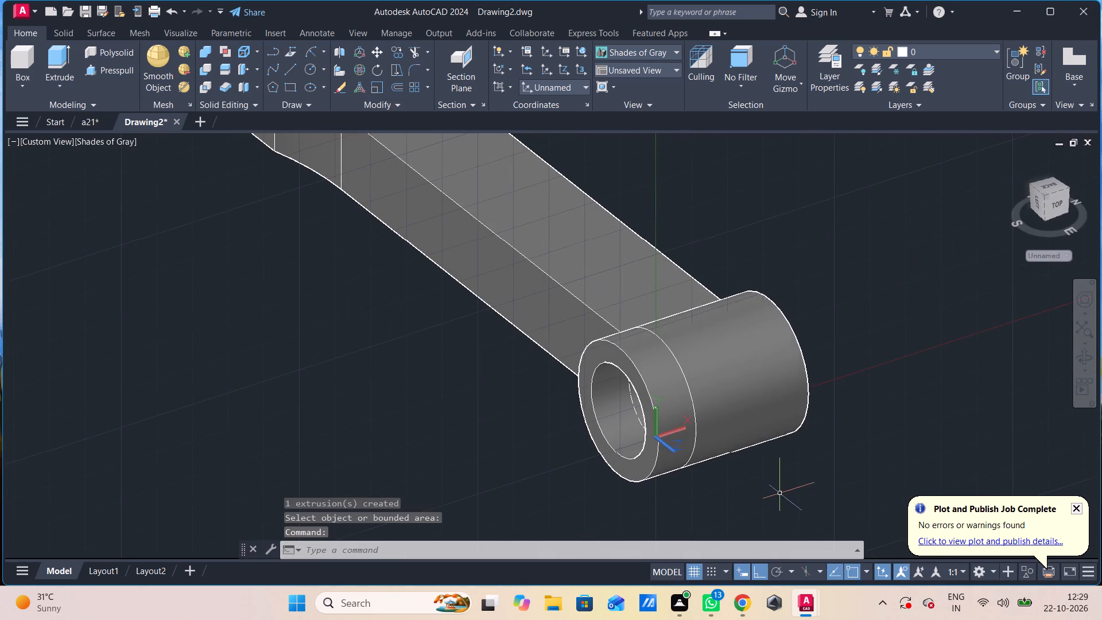
scroll(780, 492, "down", 1)
middle_click_drag(797, 496, 902, 501, "shift")
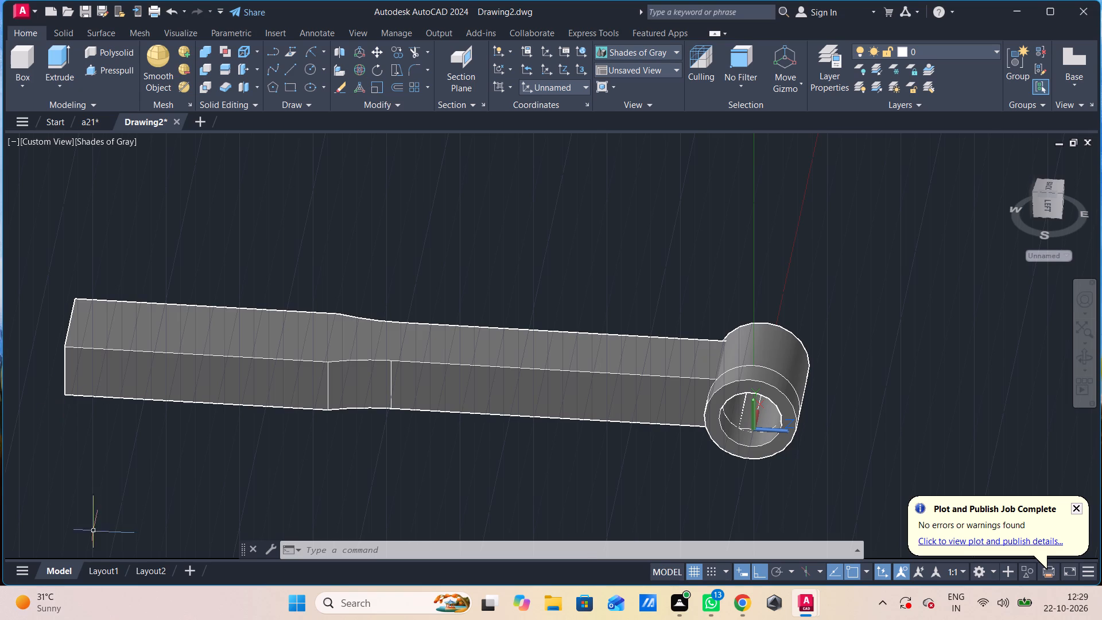
middle_click_drag(479, 505, 496, 464, "shift")
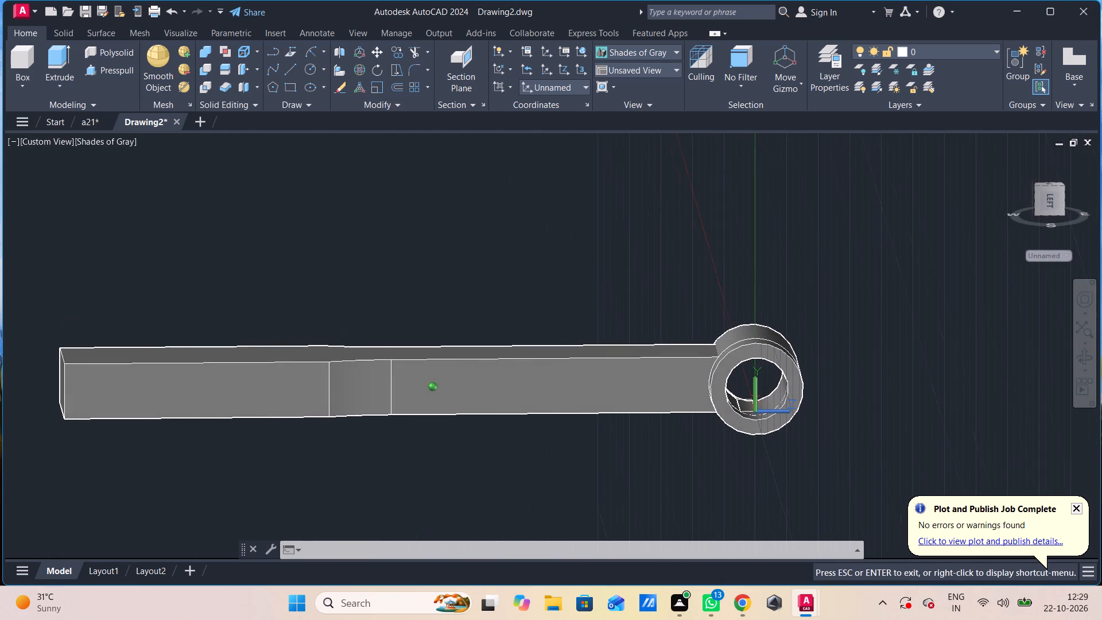
middle_click_drag(496, 464, 498, 458, "shift")
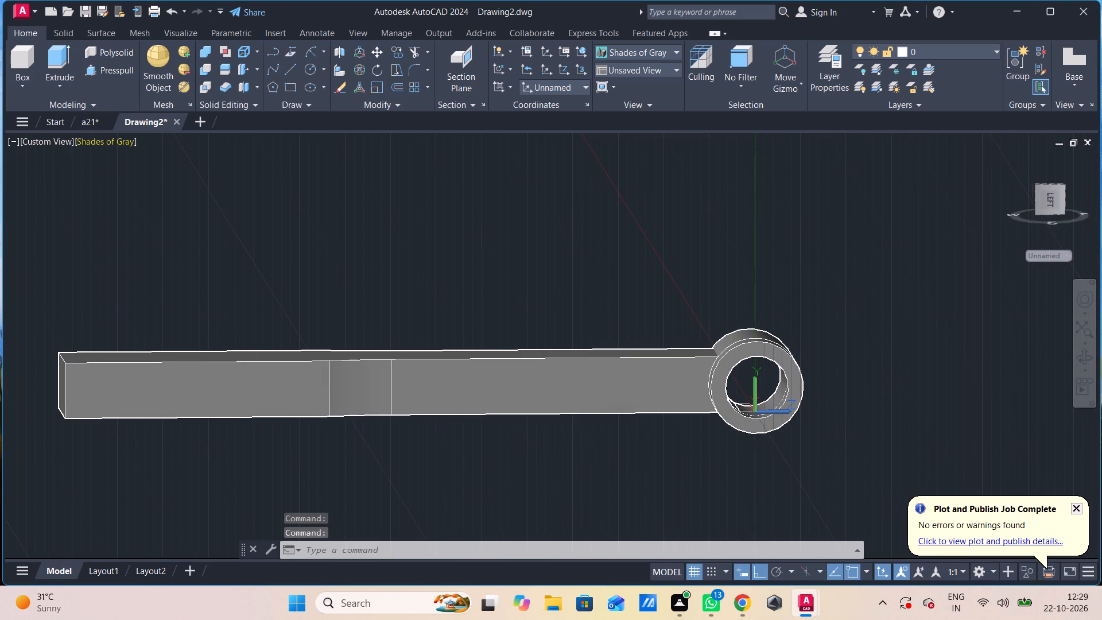
left_click(65, 140)
left_click(100, 238)
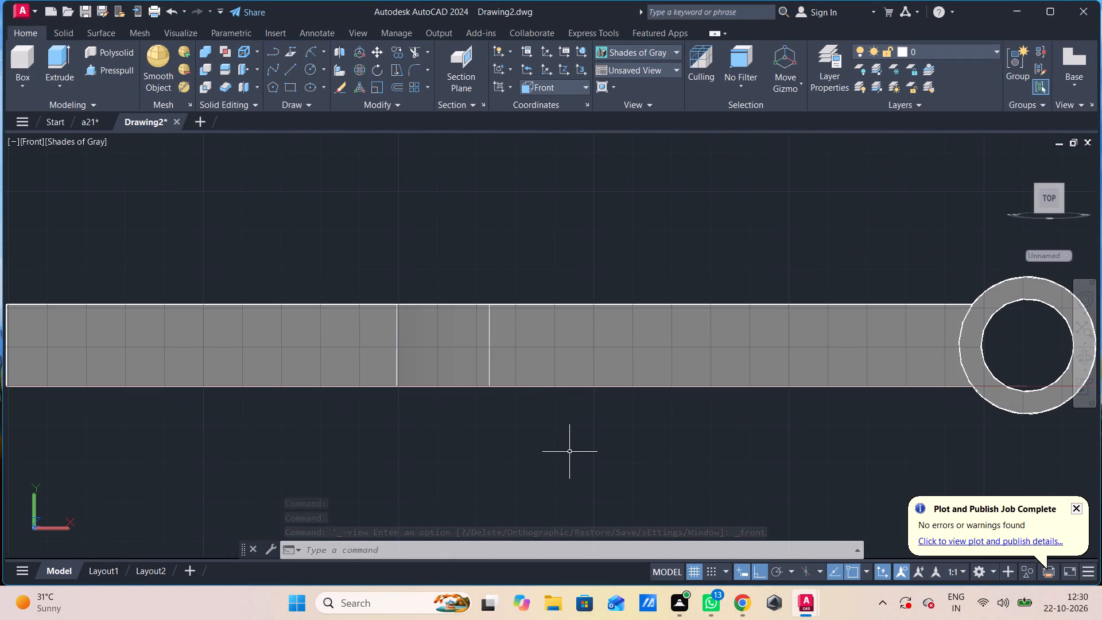
Draw a 30-unit horizontal line from the bore centre along the bar toward its far end.
key("l")
key("Return")
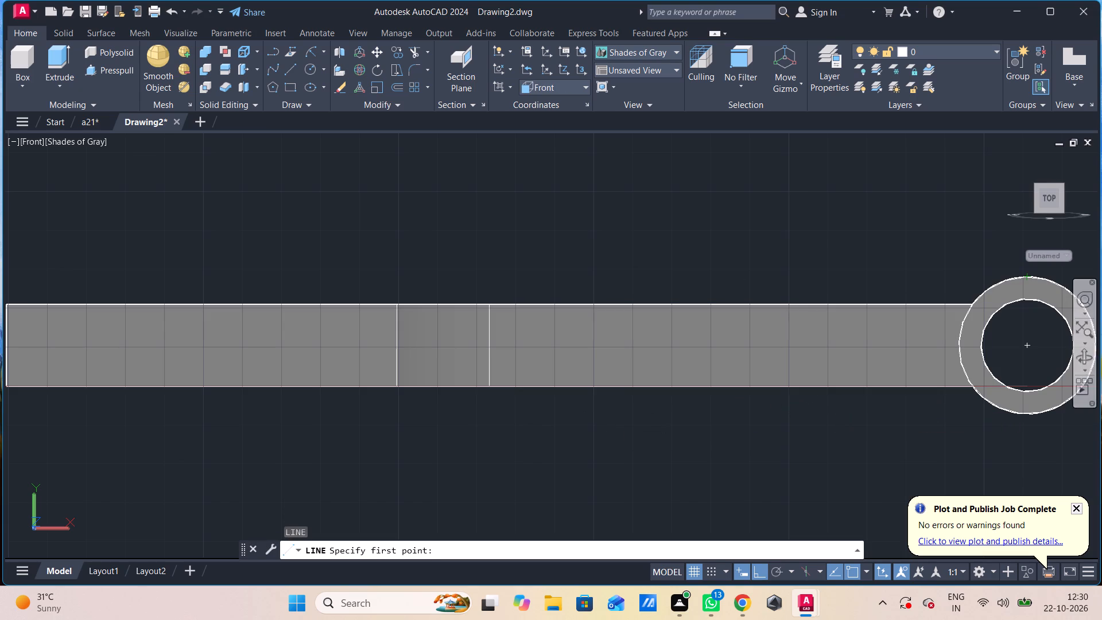
left_click(1030, 350)
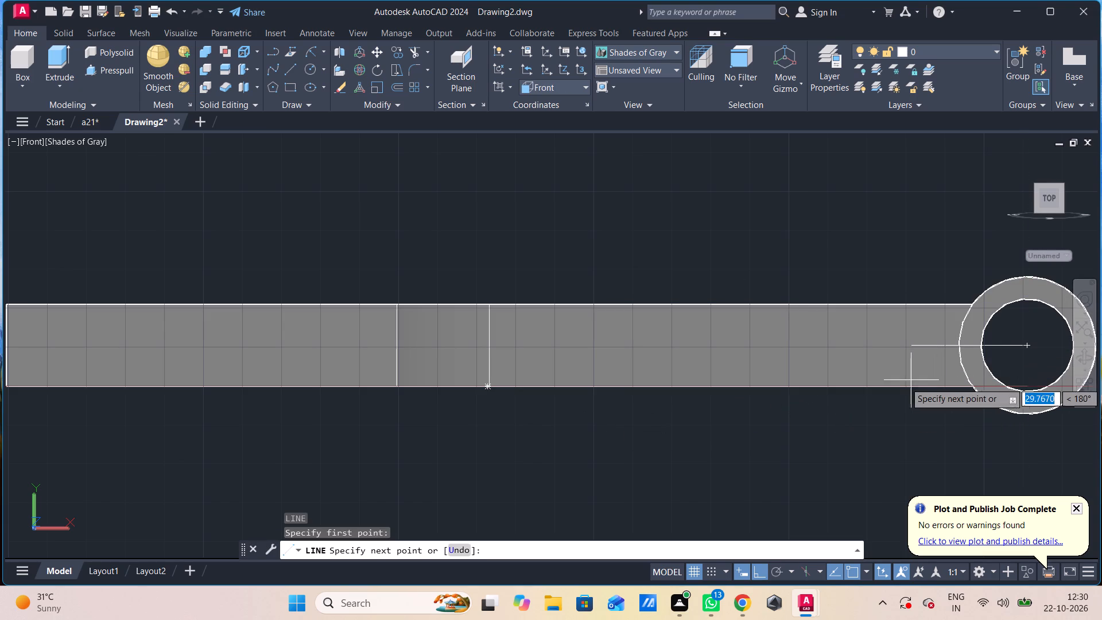
type("30.")
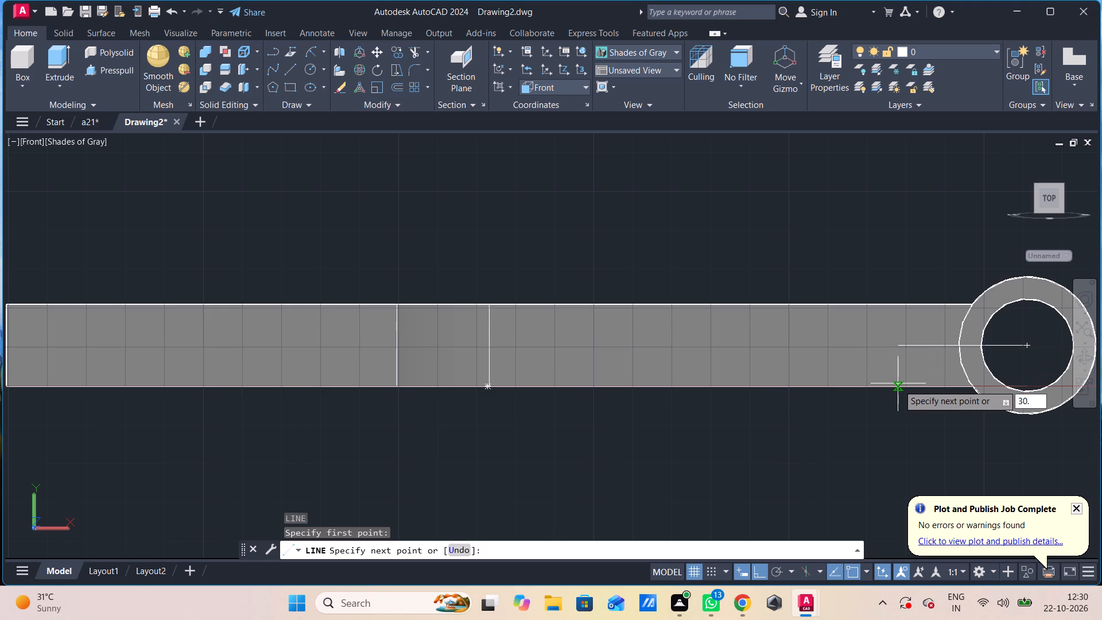
key("BackSpace")
key("Return")
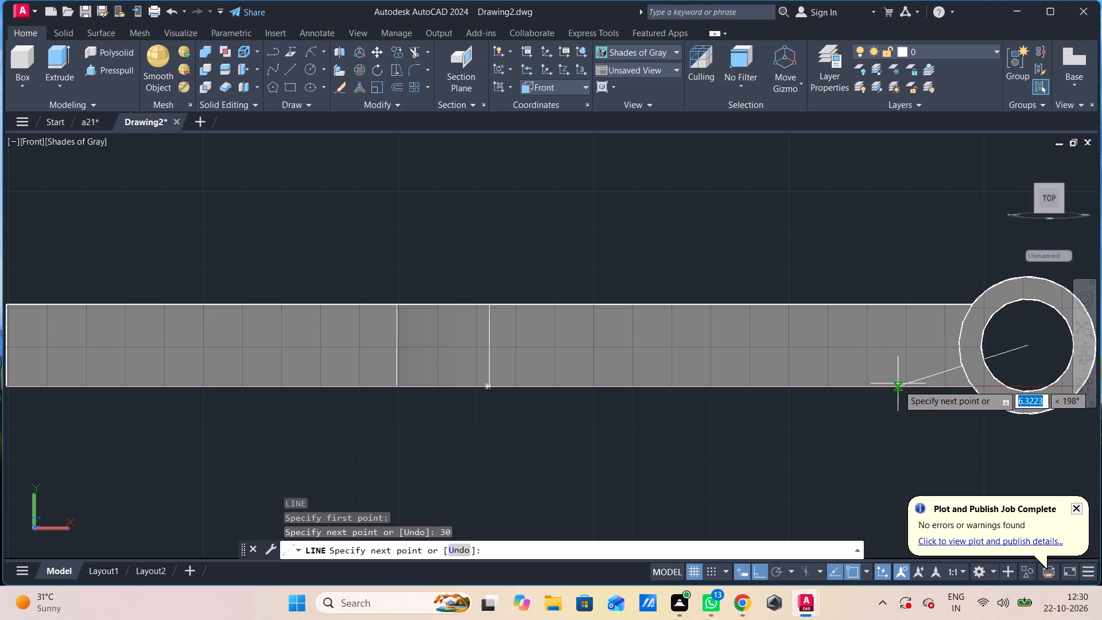
key("ctrl+z")
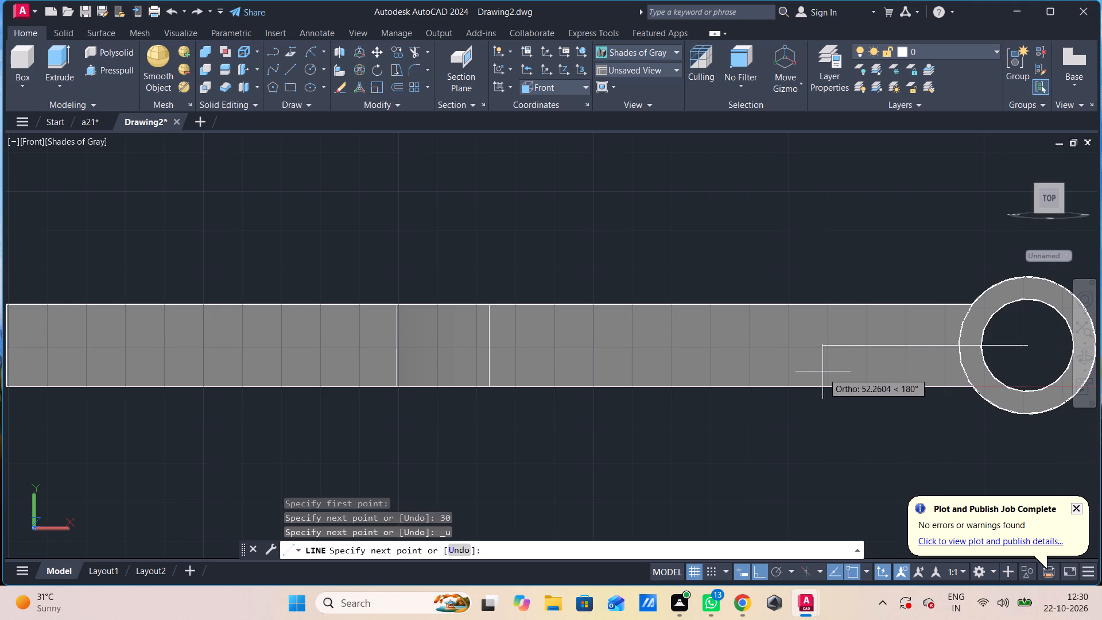
type("30")
key("Return")
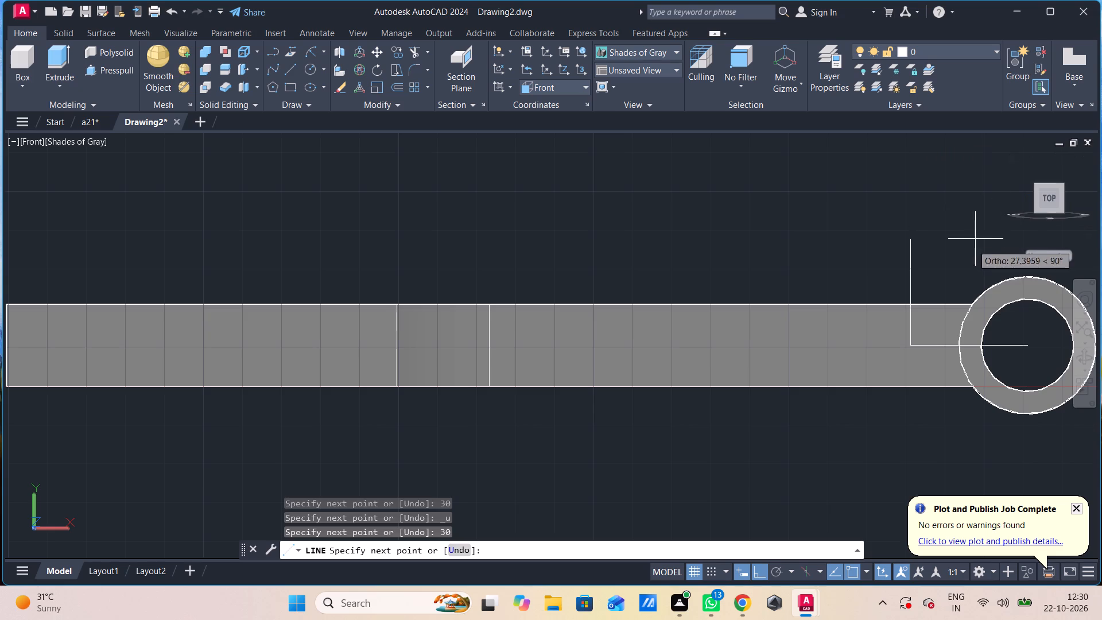
key("Escape")
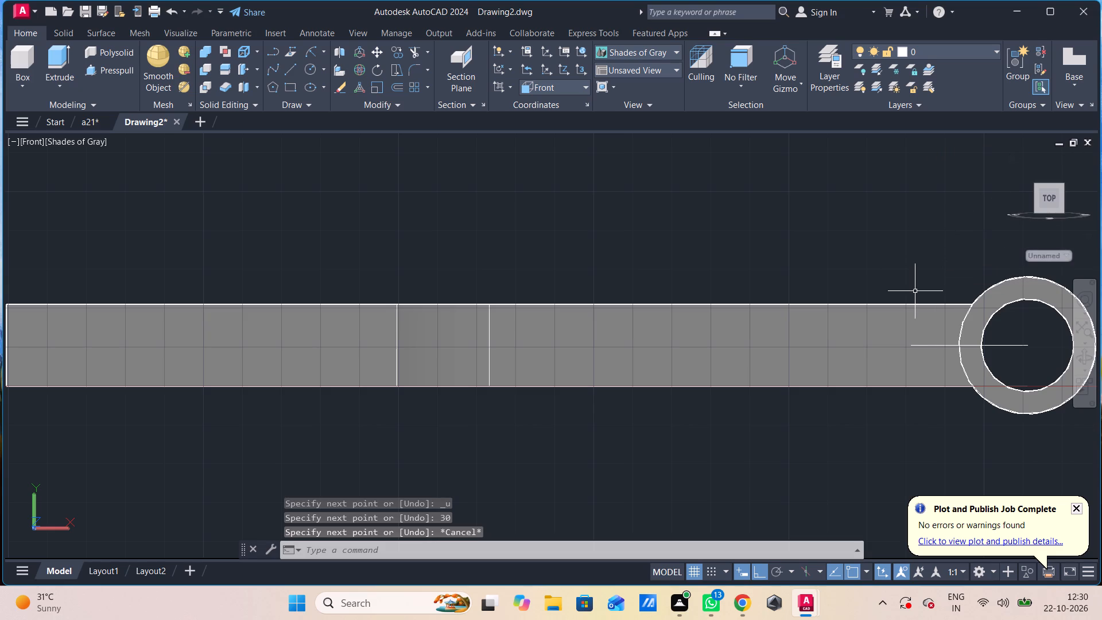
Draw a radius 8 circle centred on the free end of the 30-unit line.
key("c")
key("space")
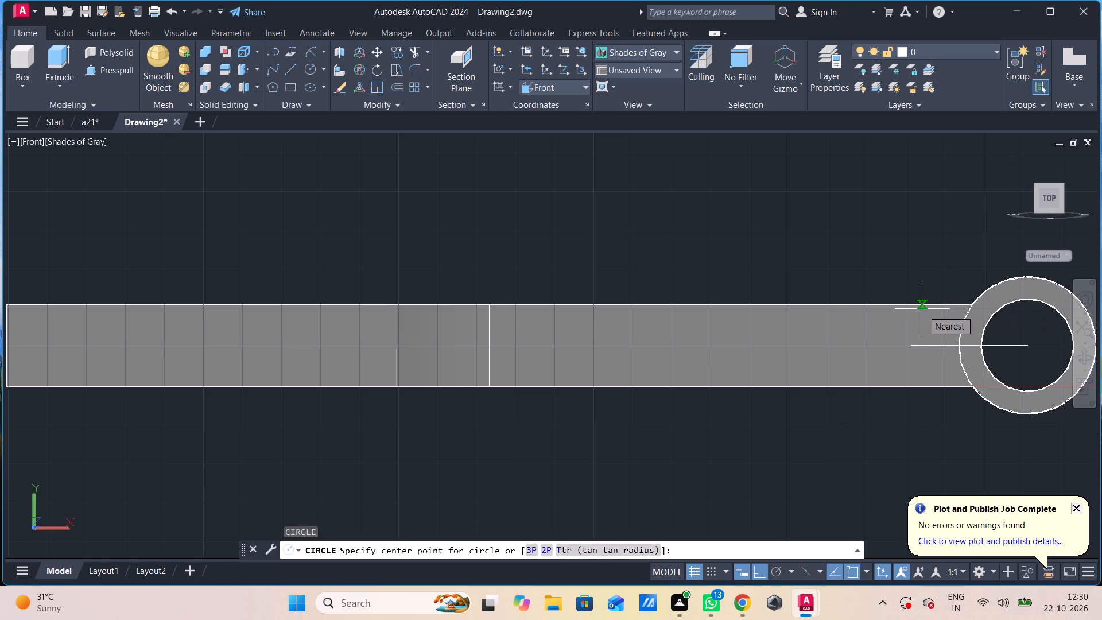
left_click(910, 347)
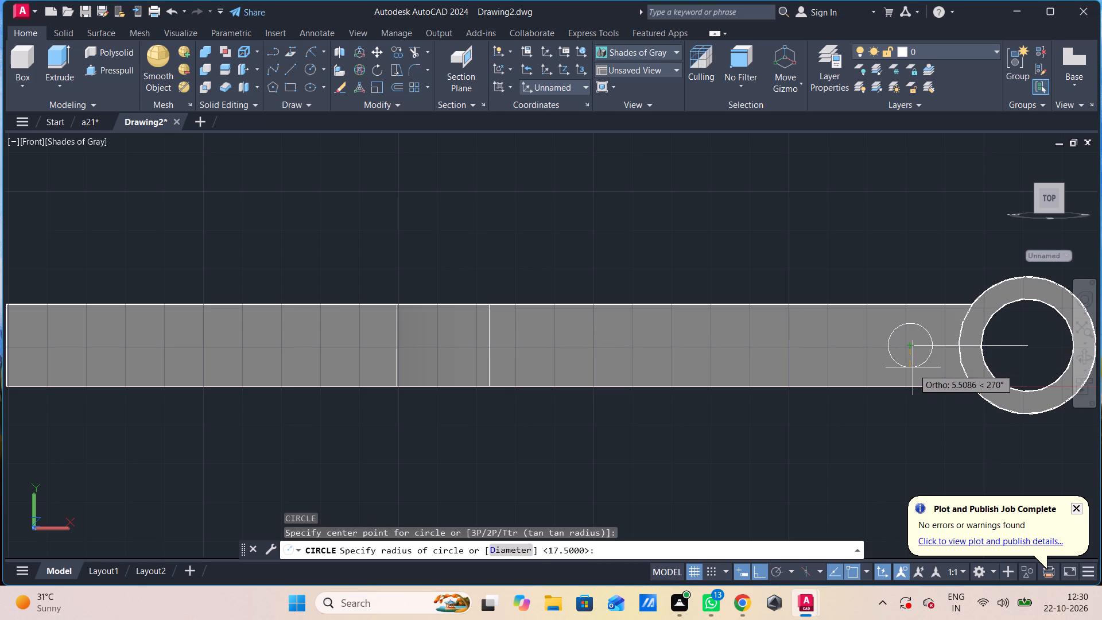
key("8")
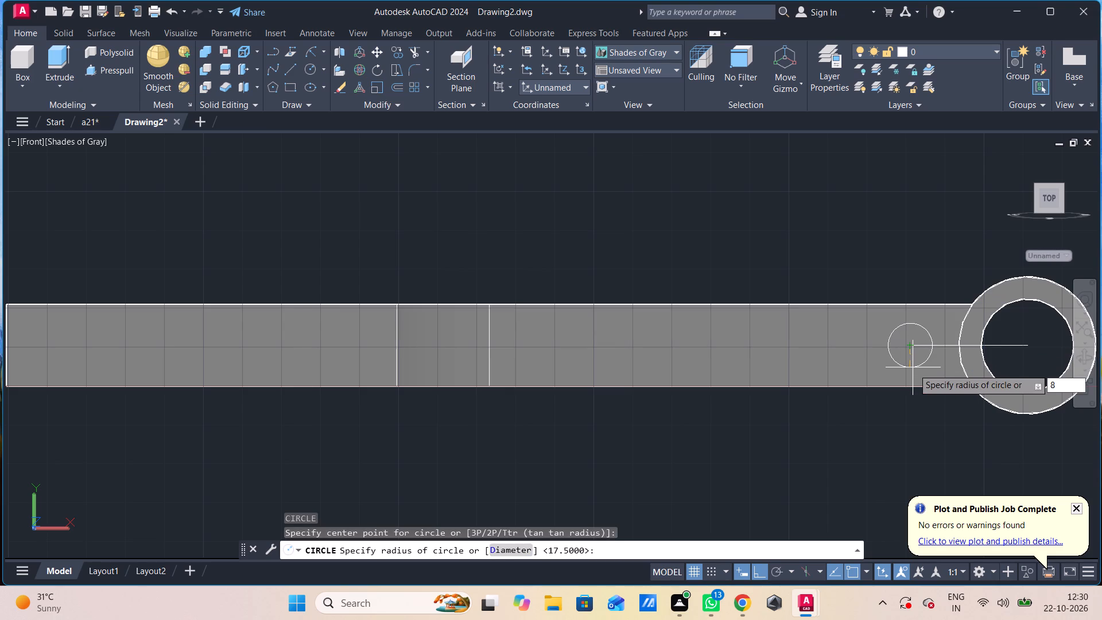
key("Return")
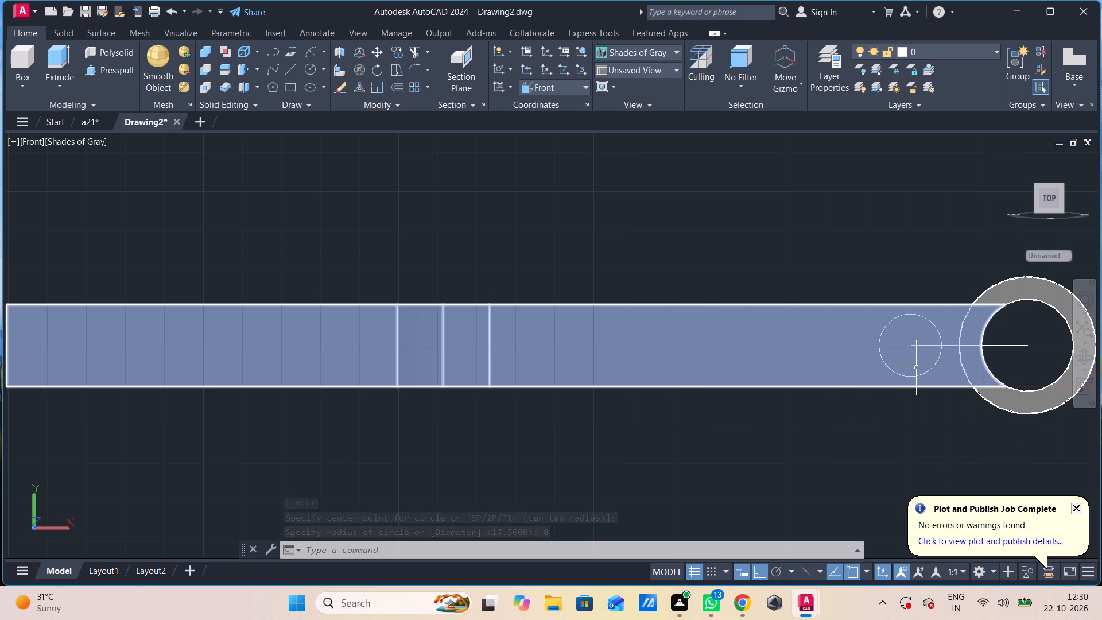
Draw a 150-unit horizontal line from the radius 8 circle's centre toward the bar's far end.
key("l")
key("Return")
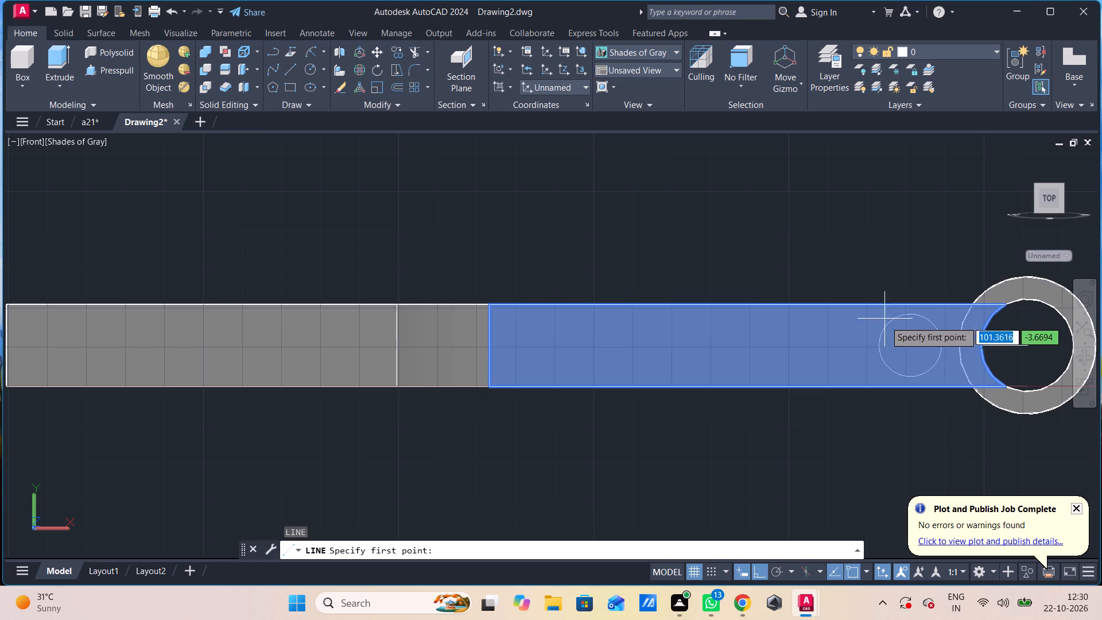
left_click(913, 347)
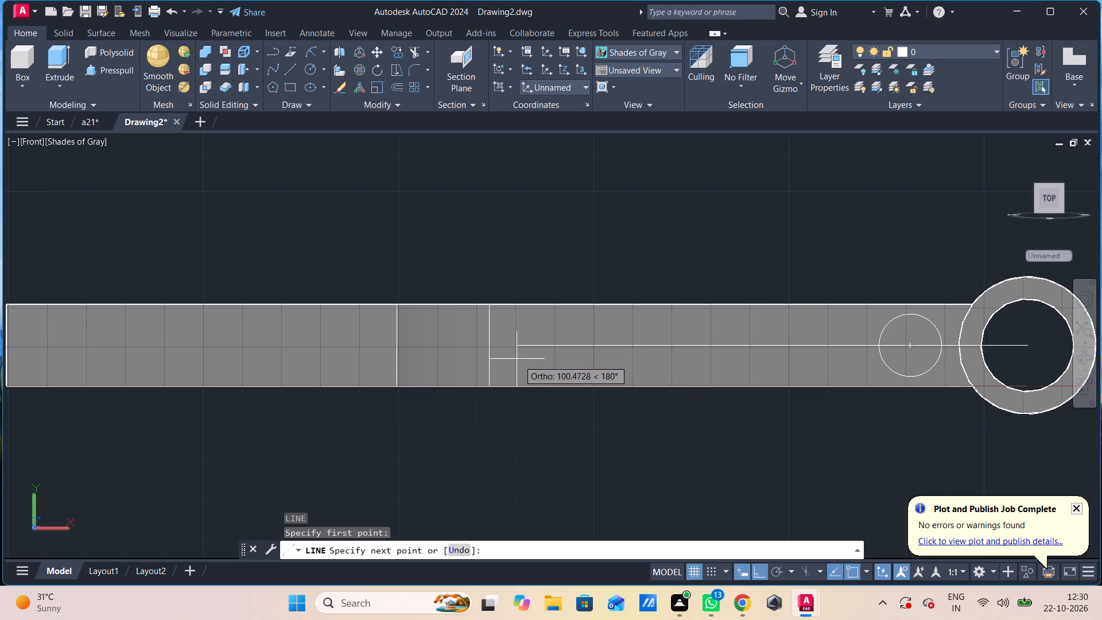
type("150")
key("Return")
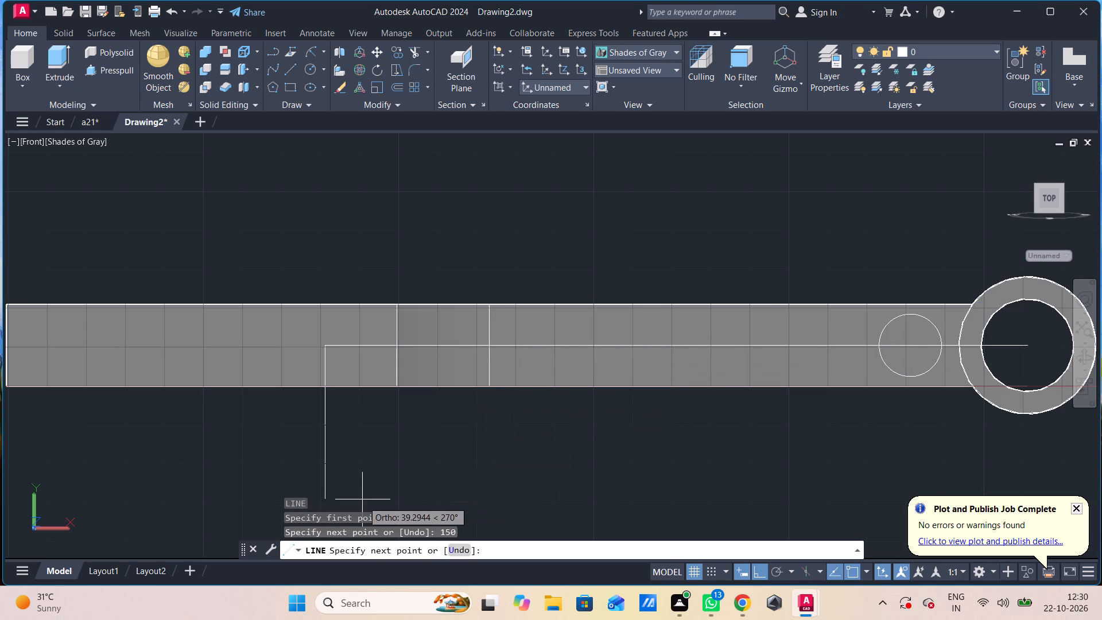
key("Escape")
Examine from several angles how the circle and layout lines sit relative to the bar face and bored cylinder.
scroll(484, 370, "down", 1)
middle_click_drag(486, 370, 491, 448, "shift")
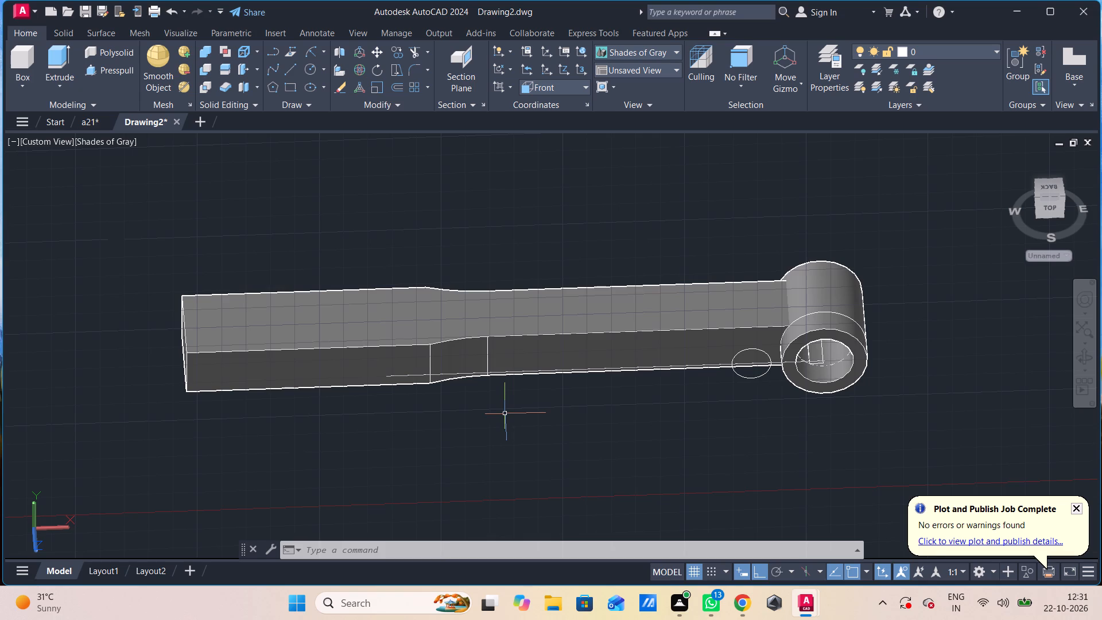
middle_click_drag(505, 414, 632, 339, "shift")
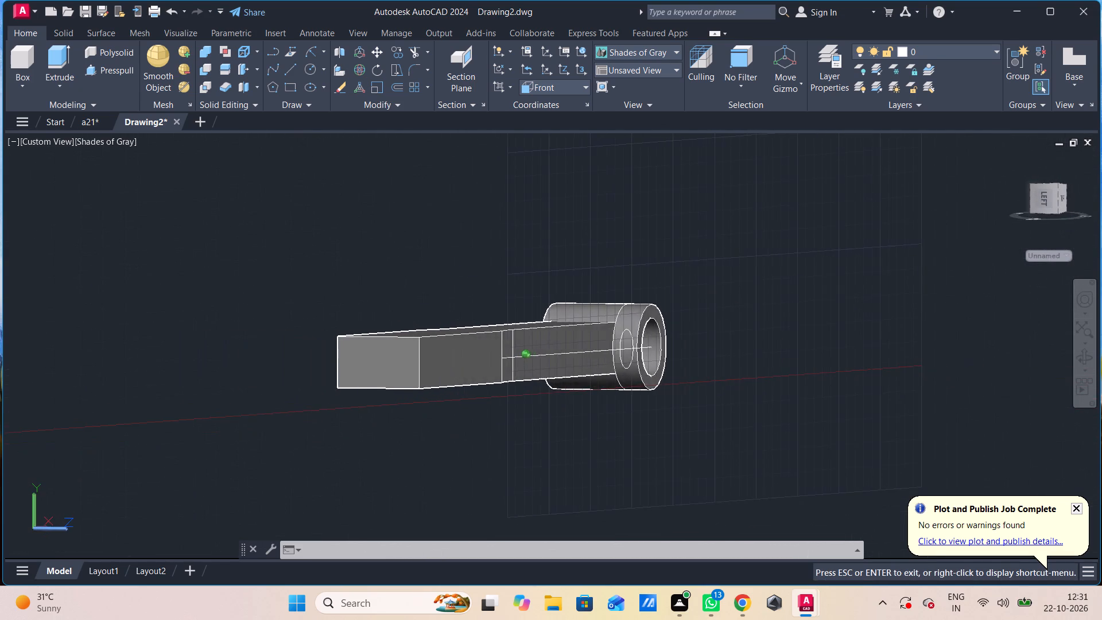
middle_click_drag(632, 339, 666, 347, "shift")
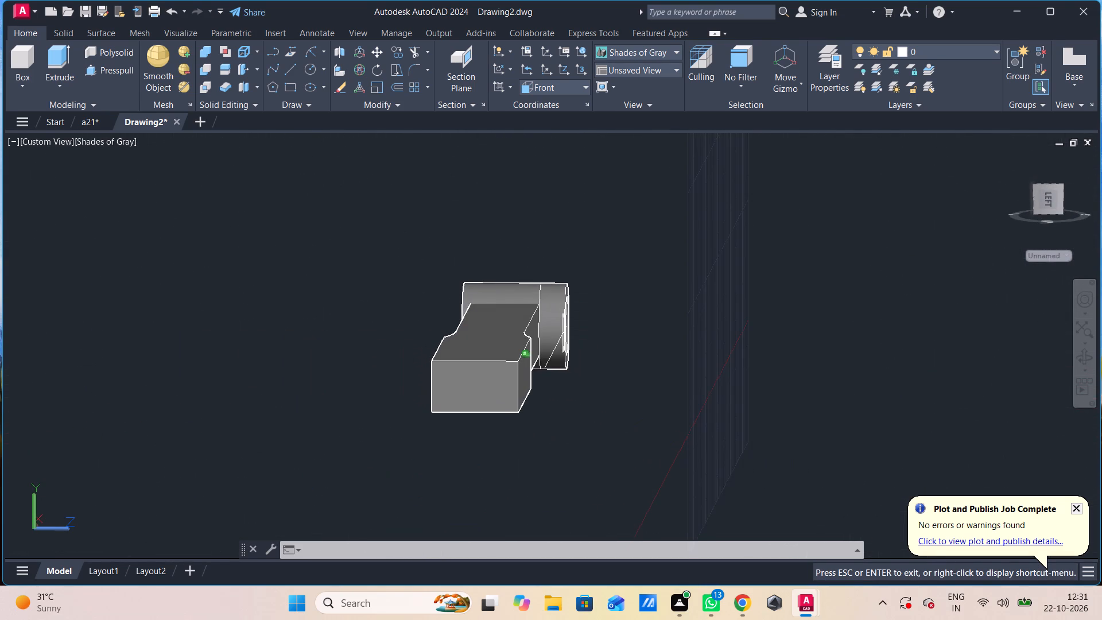
middle_click_drag(666, 347, 534, 367, "shift")
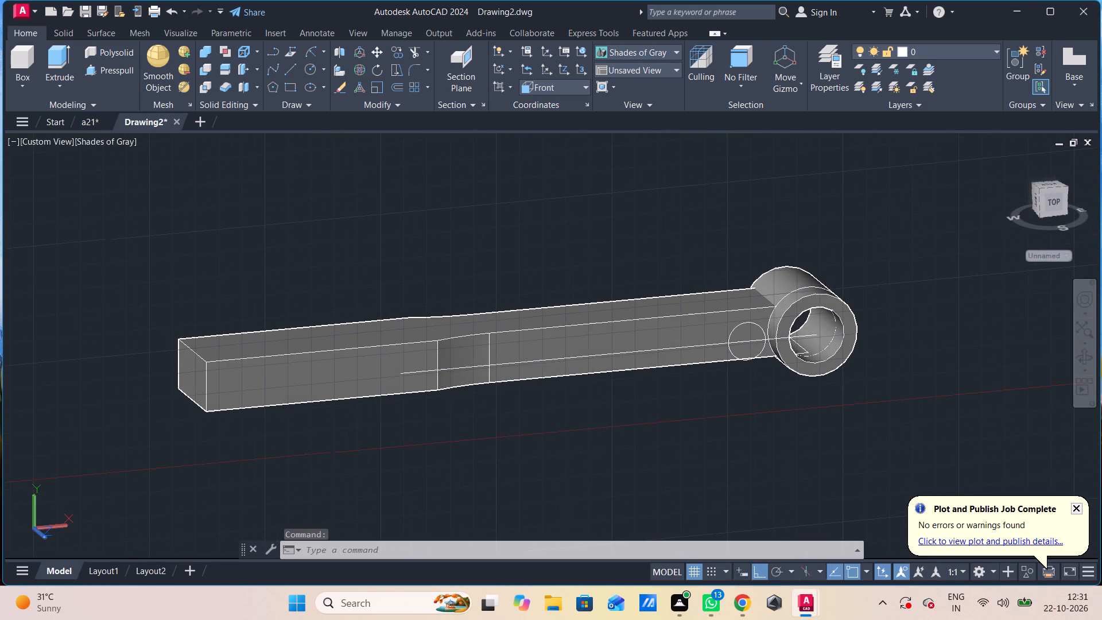
middle_click_drag(595, 356, 492, 373, "shift")
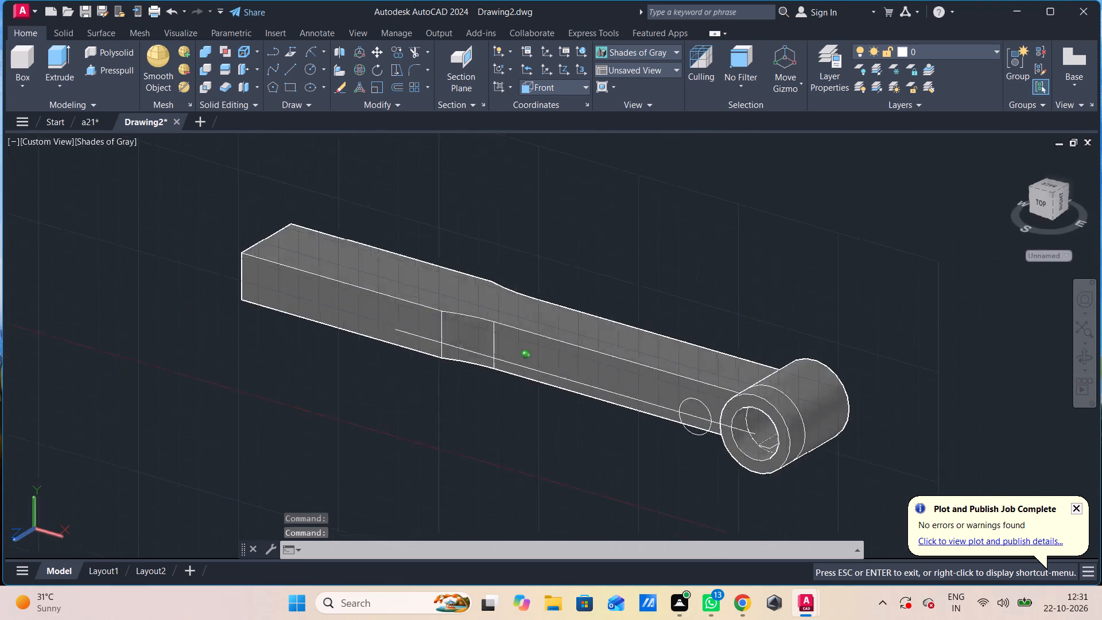
middle_click_drag(492, 373, 414, 385, "shift")
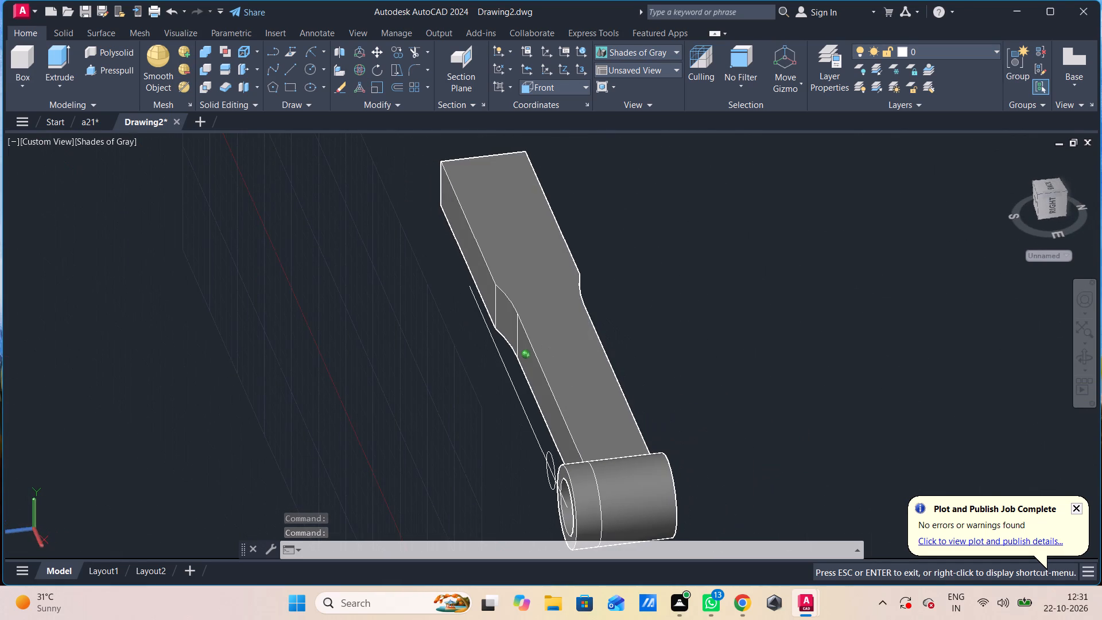
middle_click_drag(414, 385, 615, 351, "shift")
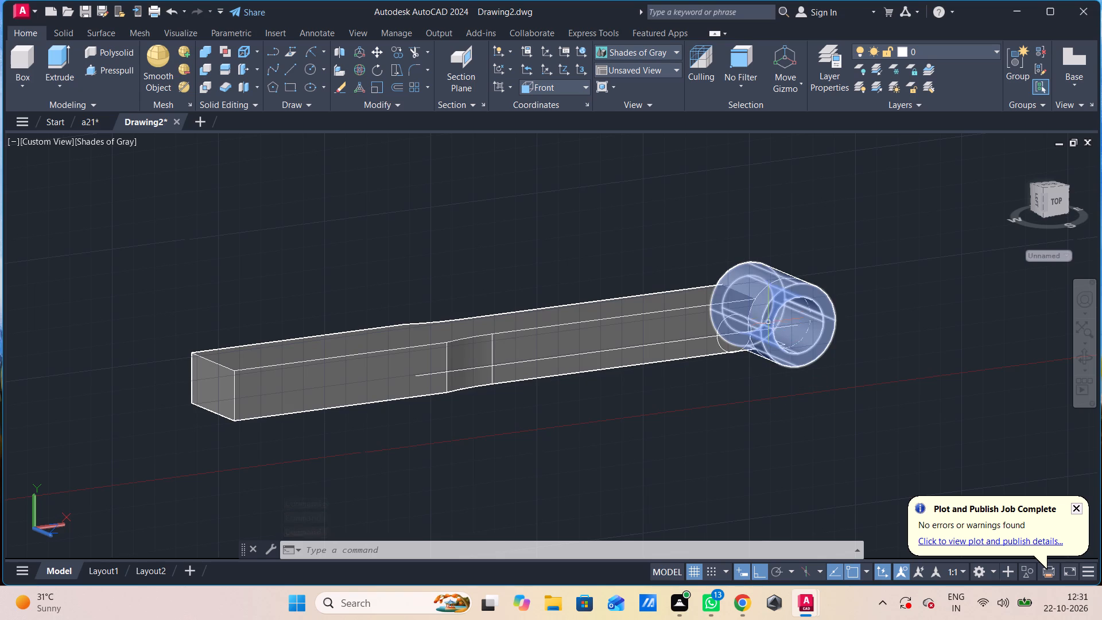
left_click(779, 303)
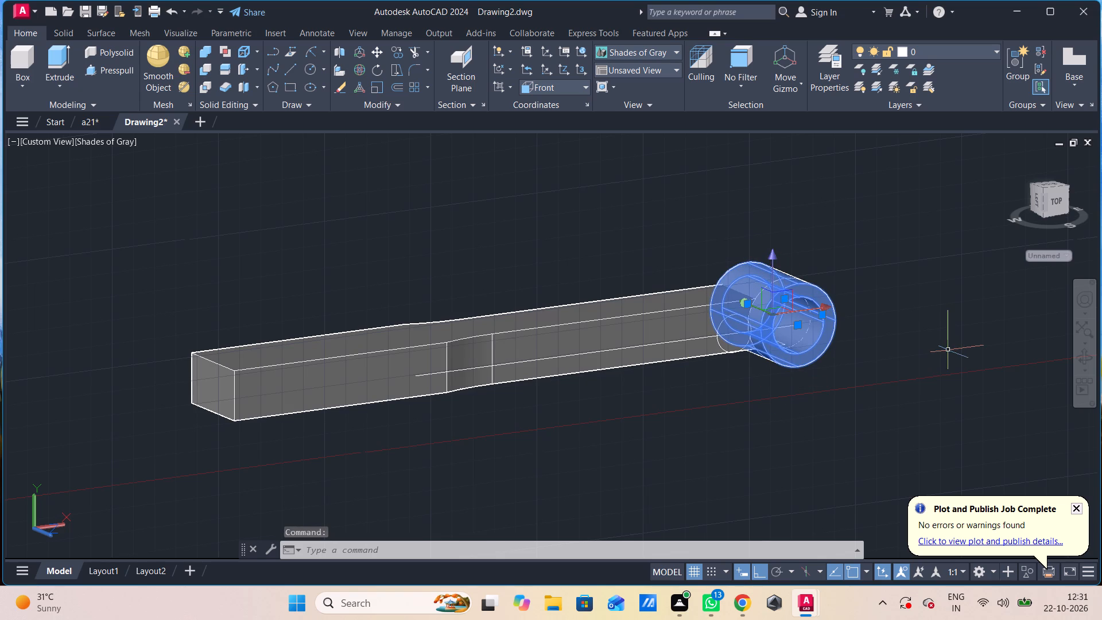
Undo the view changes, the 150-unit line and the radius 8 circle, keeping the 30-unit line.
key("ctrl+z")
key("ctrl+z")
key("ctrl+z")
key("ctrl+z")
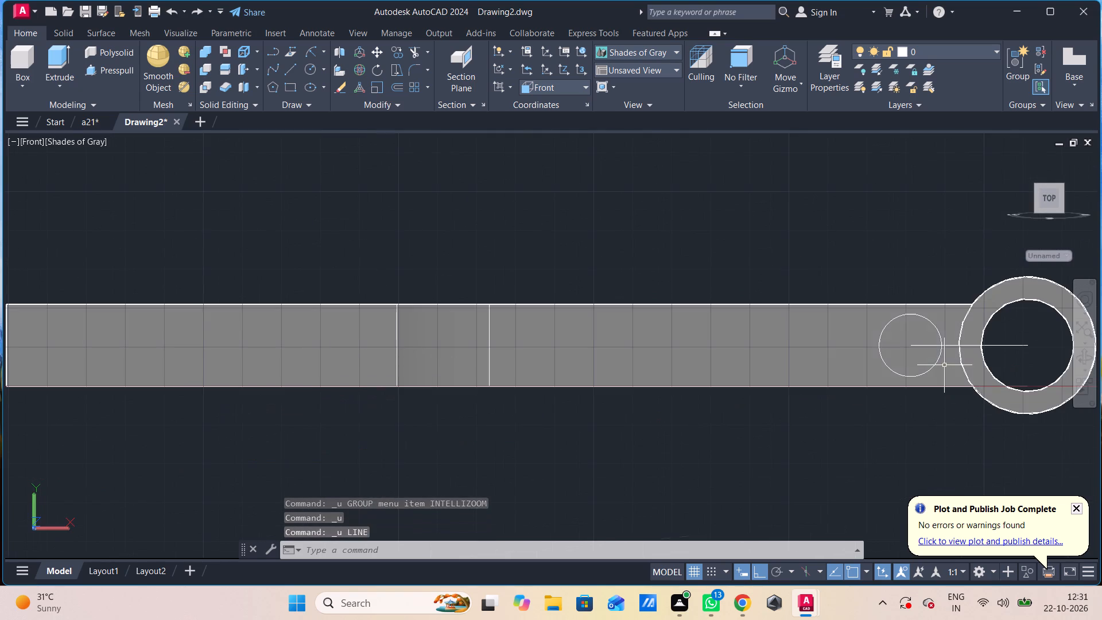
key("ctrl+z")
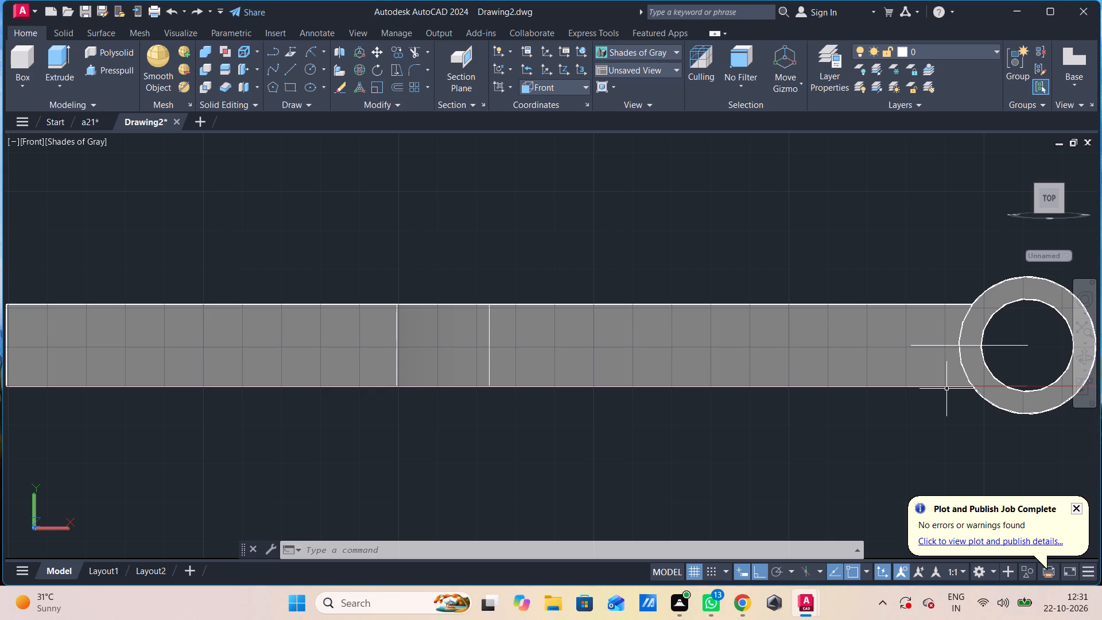
Draw a line from the free end of the 30-unit line perpendicularly back toward the bar's side face, followed by a short downward segment.
scroll(963, 429, "down", 1, "shift")
middle_click_drag(963, 429, 1039, 455, "shift")
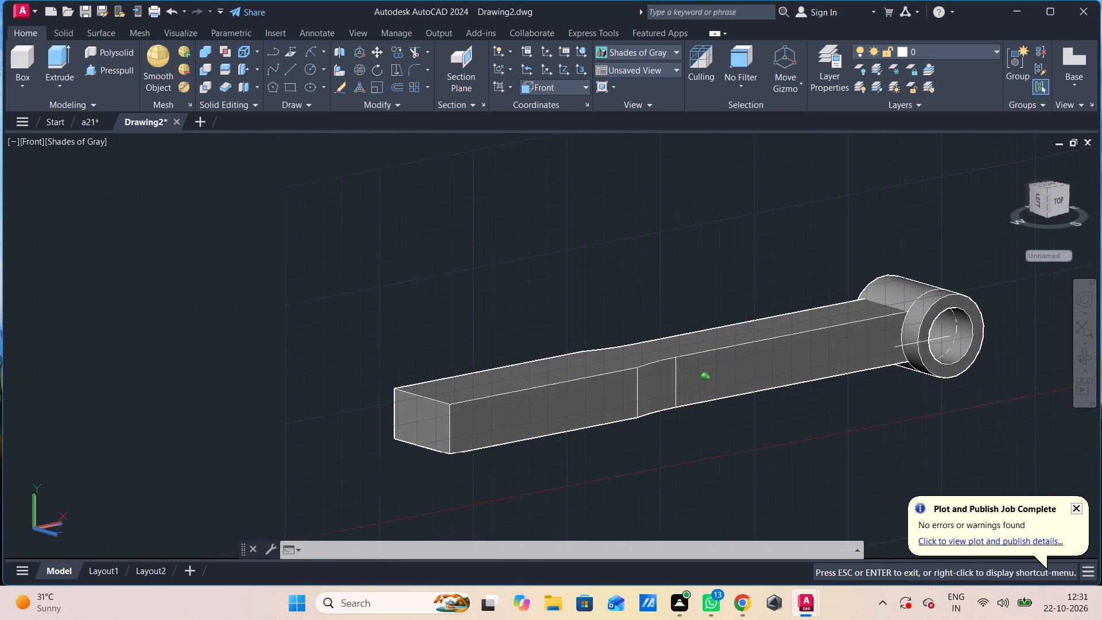
middle_click_drag(1039, 455, 1040, 455, "shift")
scroll(910, 406, "up", 3)
middle_click_drag(911, 406, 919, 411, "shift")
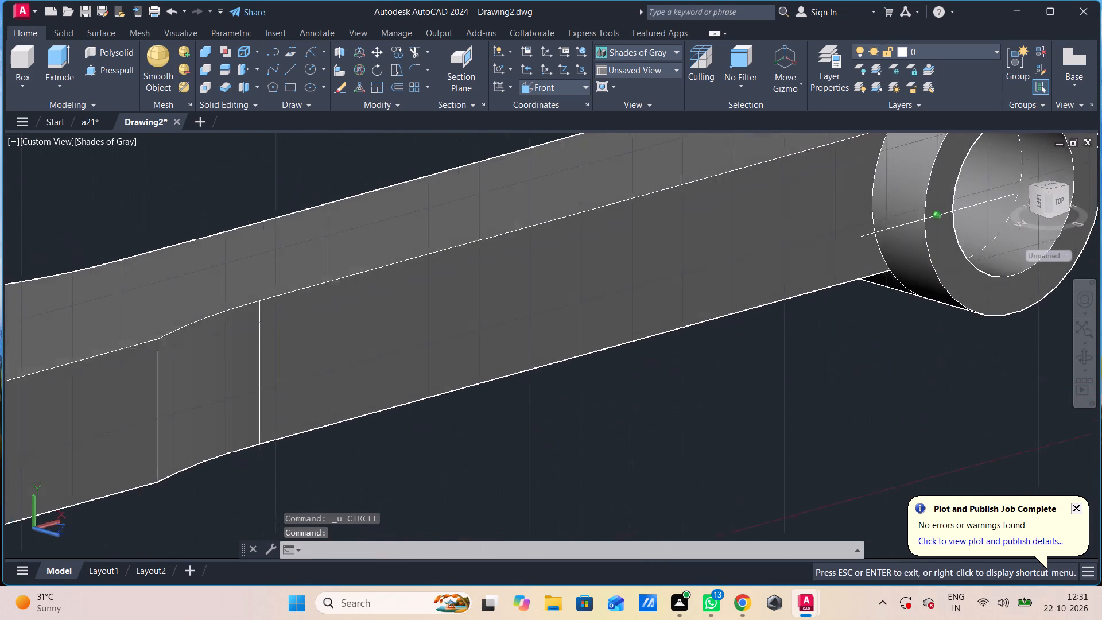
middle_click_drag(919, 411, 986, 425, "shift")
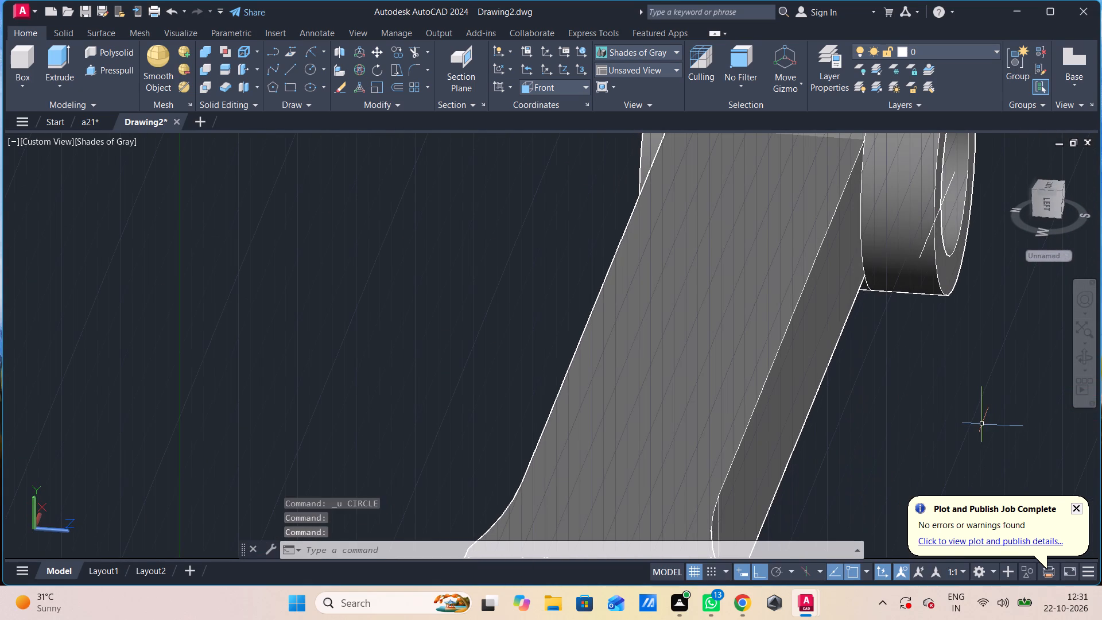
key("l")
key("Return")
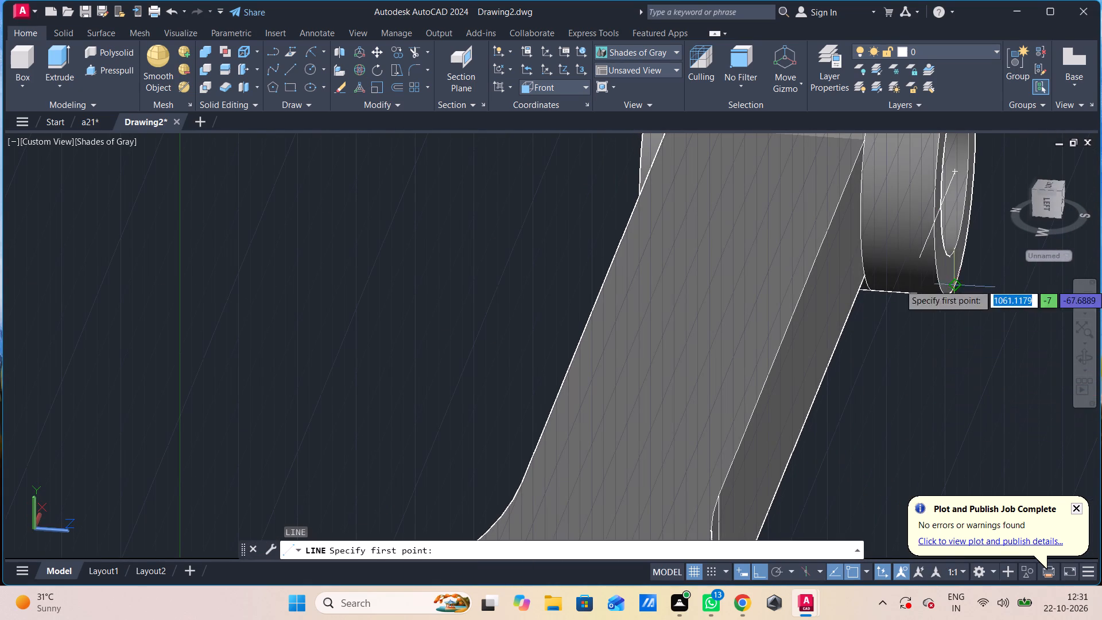
left_click(917, 260)
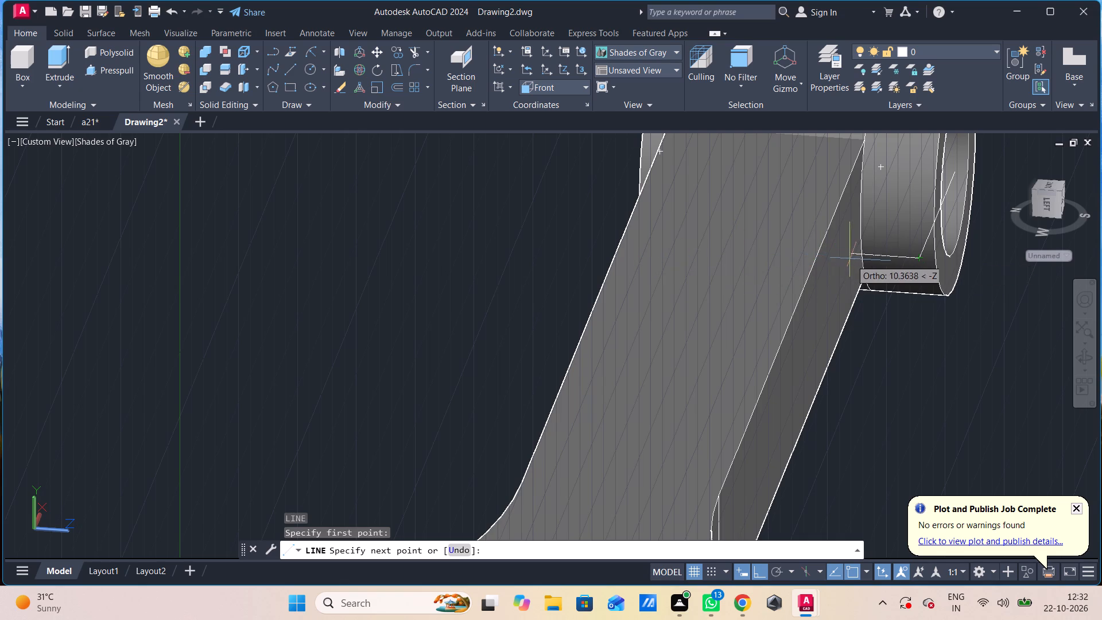
scroll(851, 258, "up", 5)
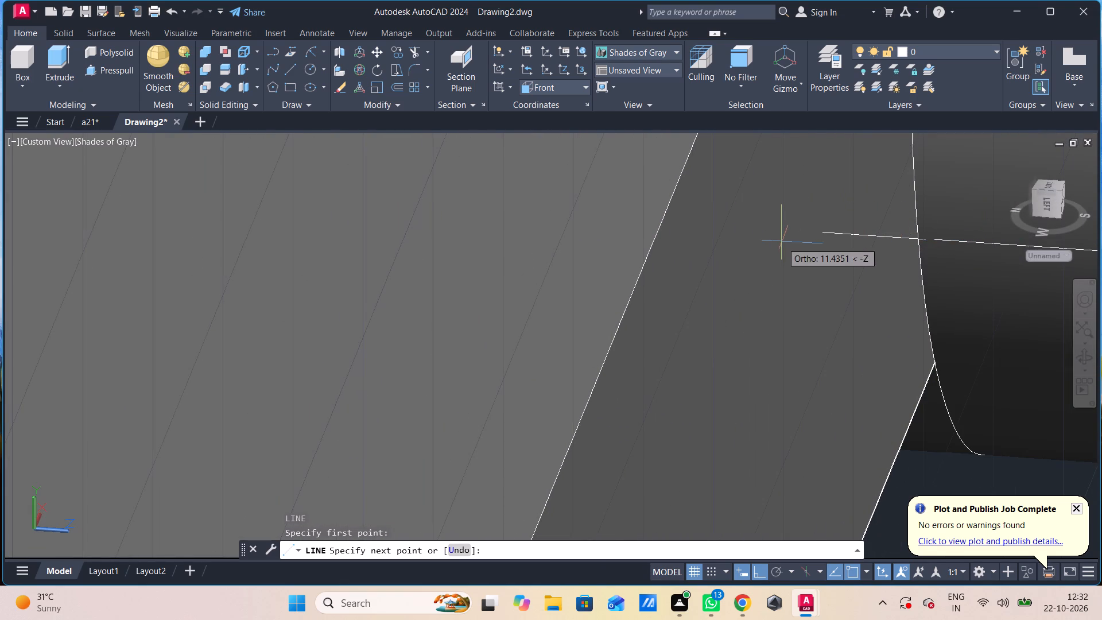
left_click(847, 235)
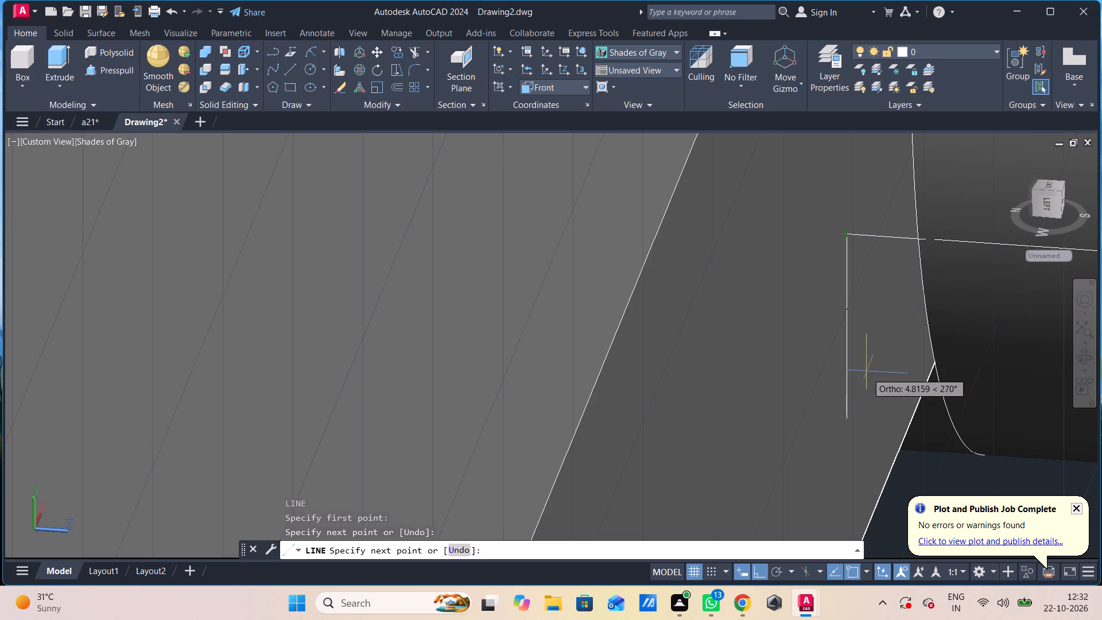
left_click(833, 384)
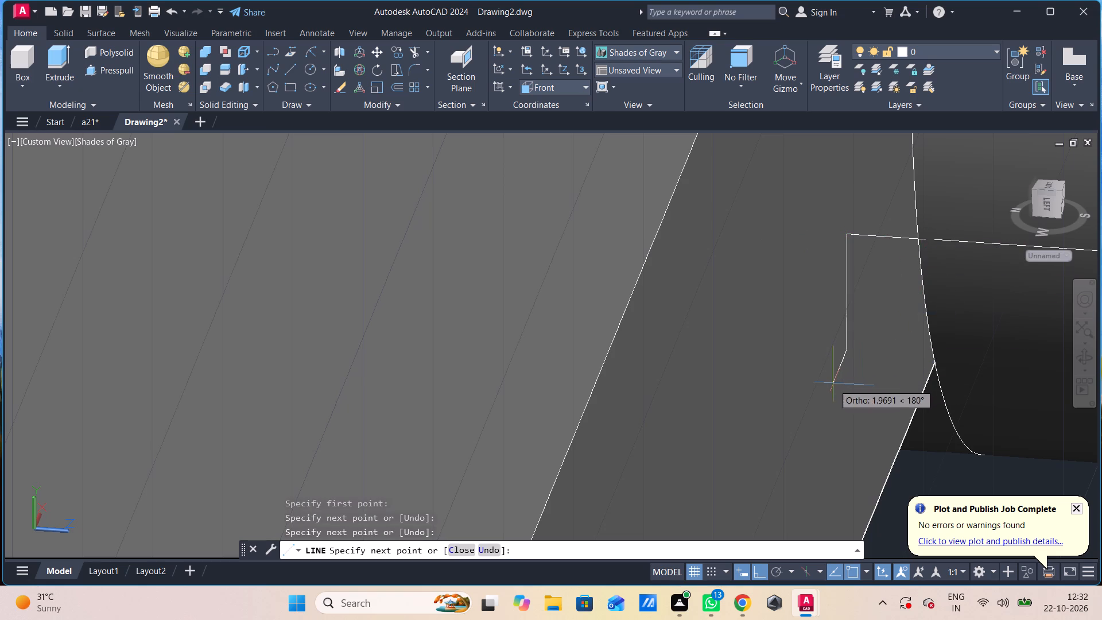
key("Escape")
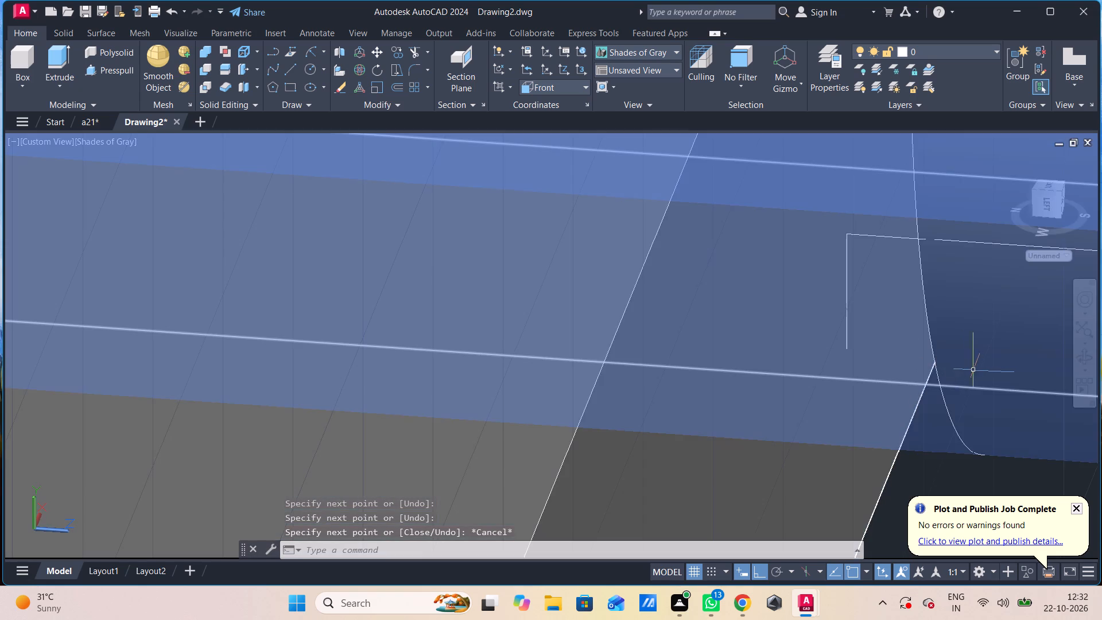
middle_click_drag(989, 371, 883, 326, "shift")
scroll(883, 325, "down", 2)
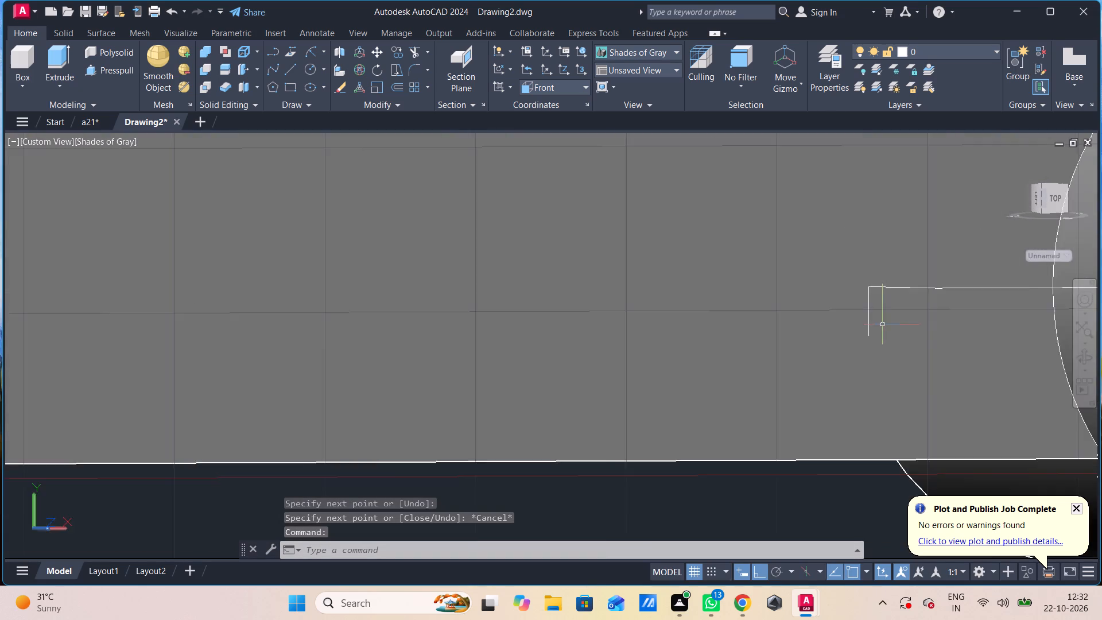
scroll(883, 325, "down", 2)
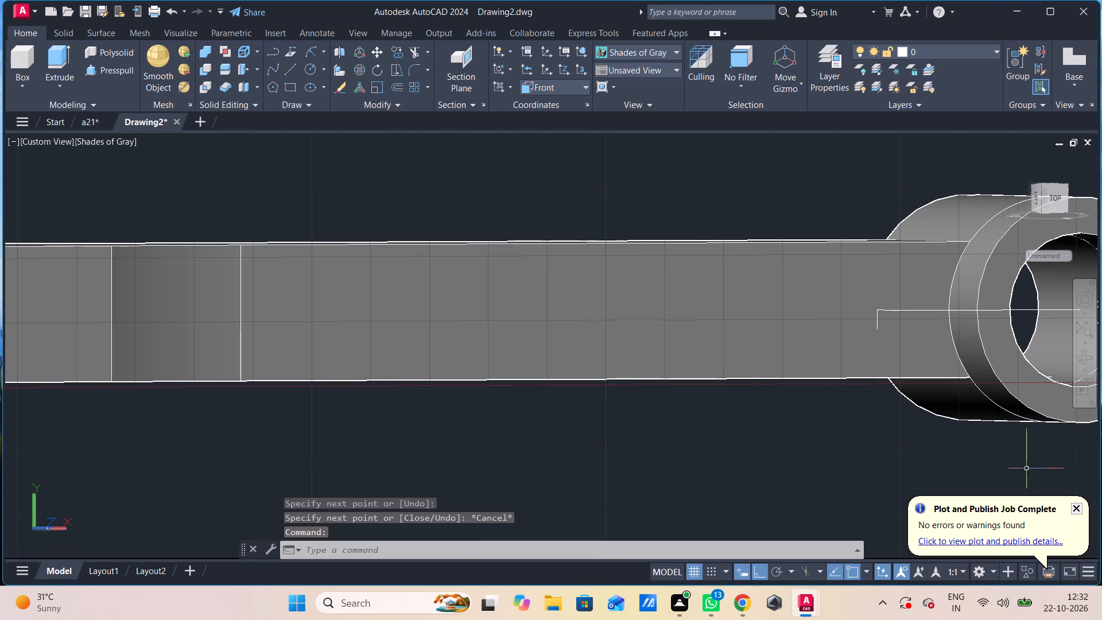
Draw a radius 8 circle centred on the corner where the layout line meets the short downward segment on the bar face.
key("c")
key("space")
scroll(884, 323, "up", 6)
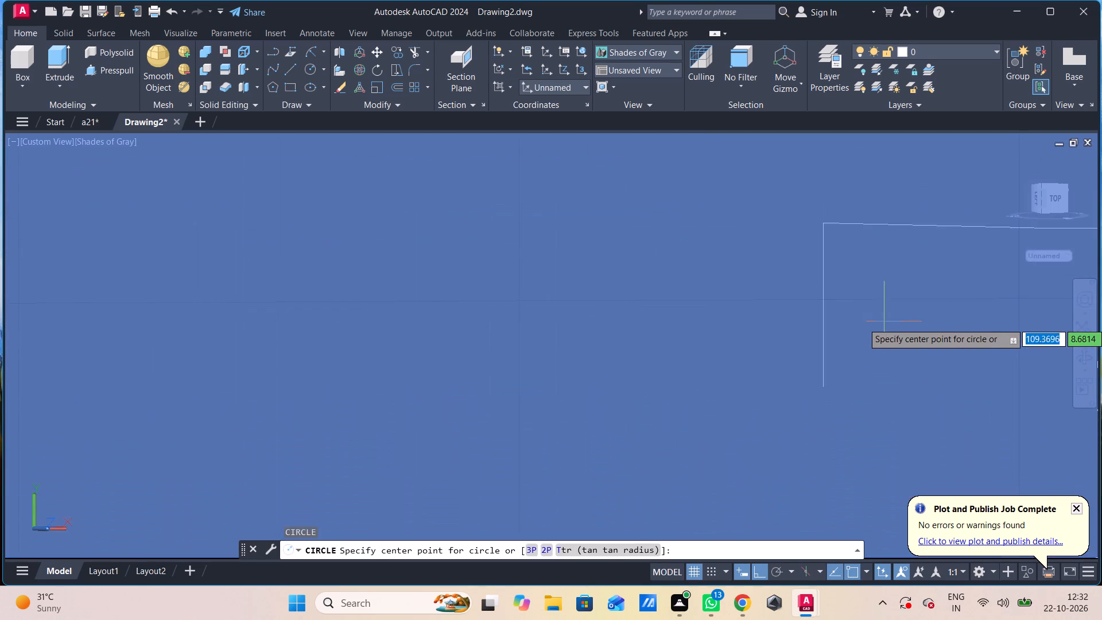
left_click(828, 226)
key("8")
key("Return")
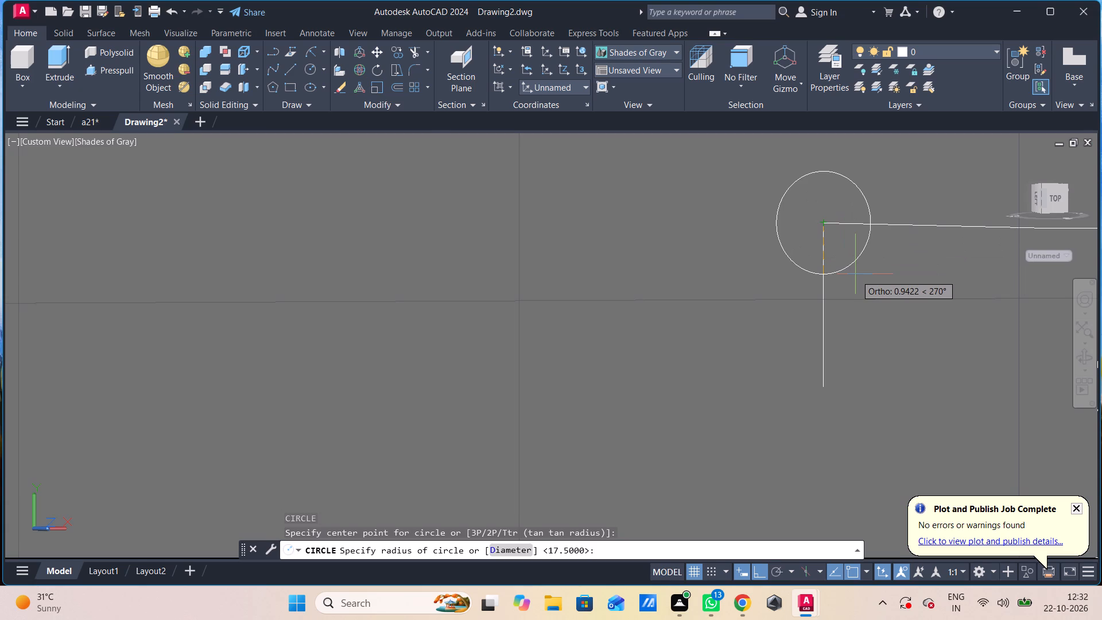
Erase the 30-unit line from the bore centre and the perpendicular line, keeping the circle and the short vertical segment.
scroll(774, 273, "down", 3)
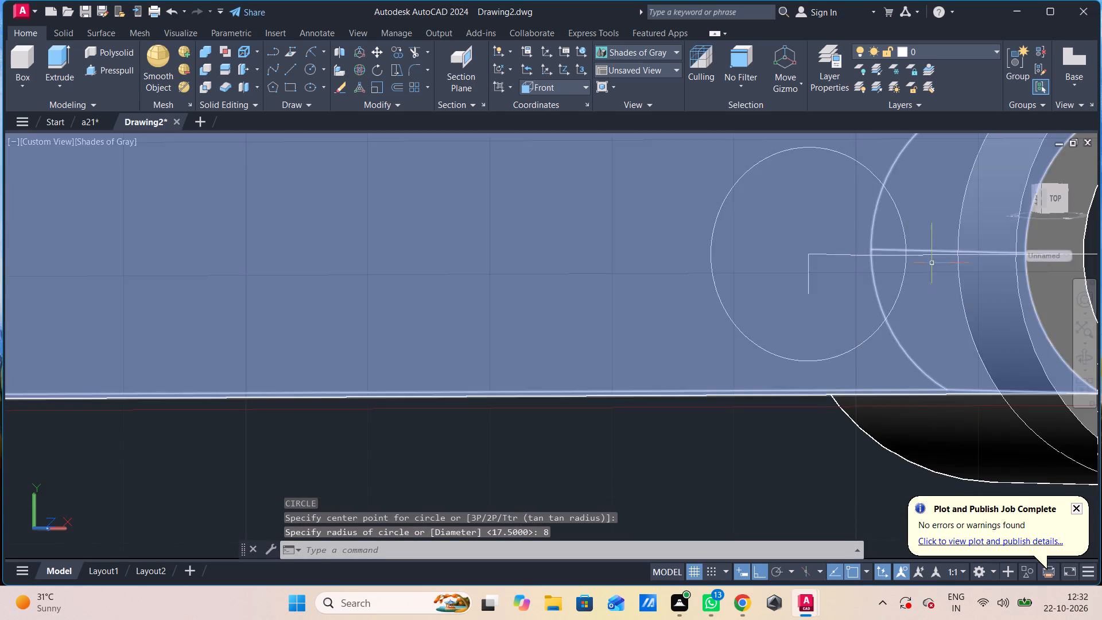
scroll(961, 238, "down", 1)
middle_click_drag(908, 343, 961, 354, "shift")
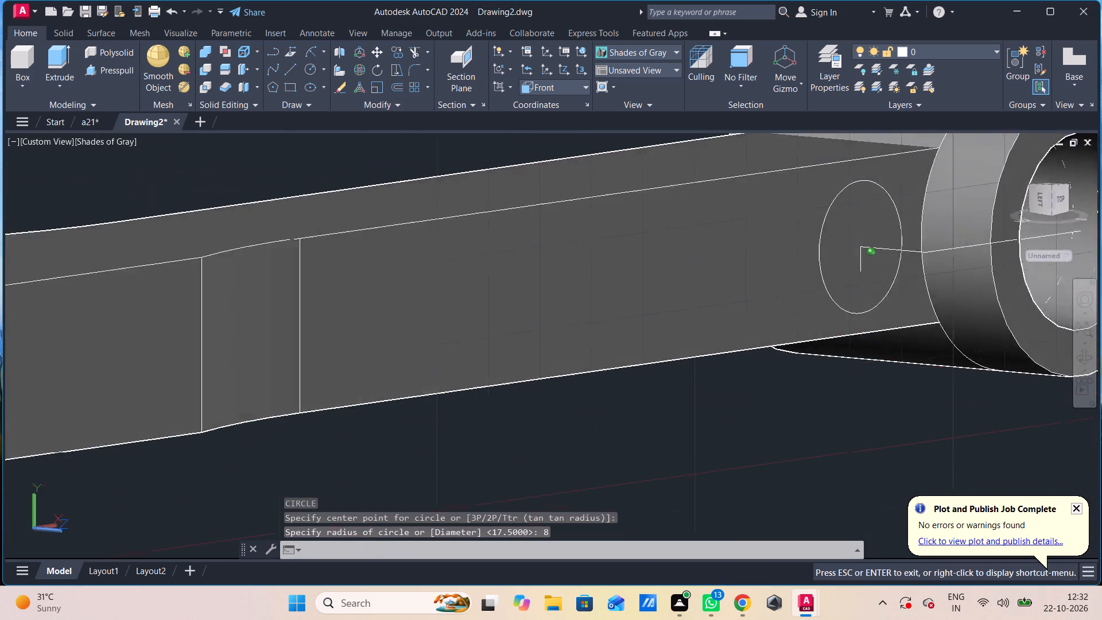
middle_click_drag(961, 354, 1001, 354, "shift")
left_click(940, 251)
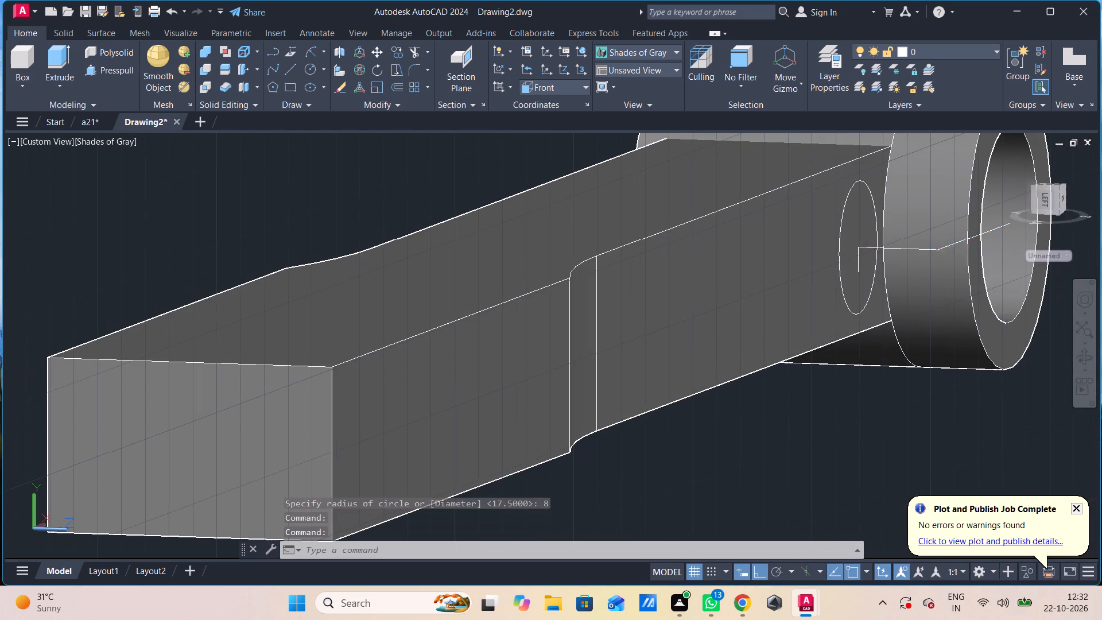
key("Delete")
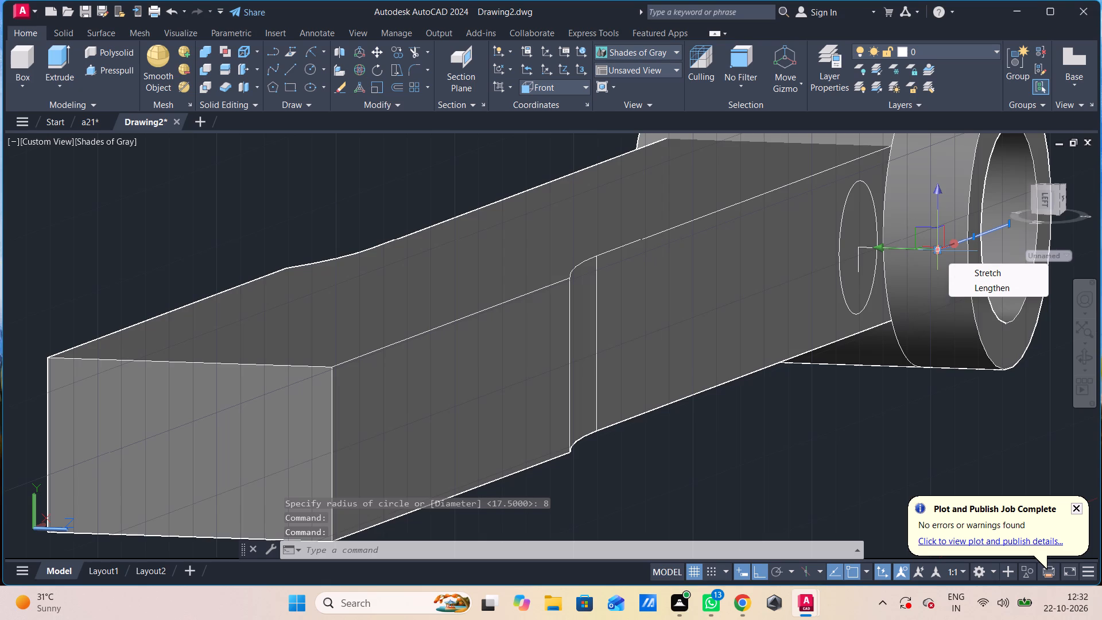
key("Delete")
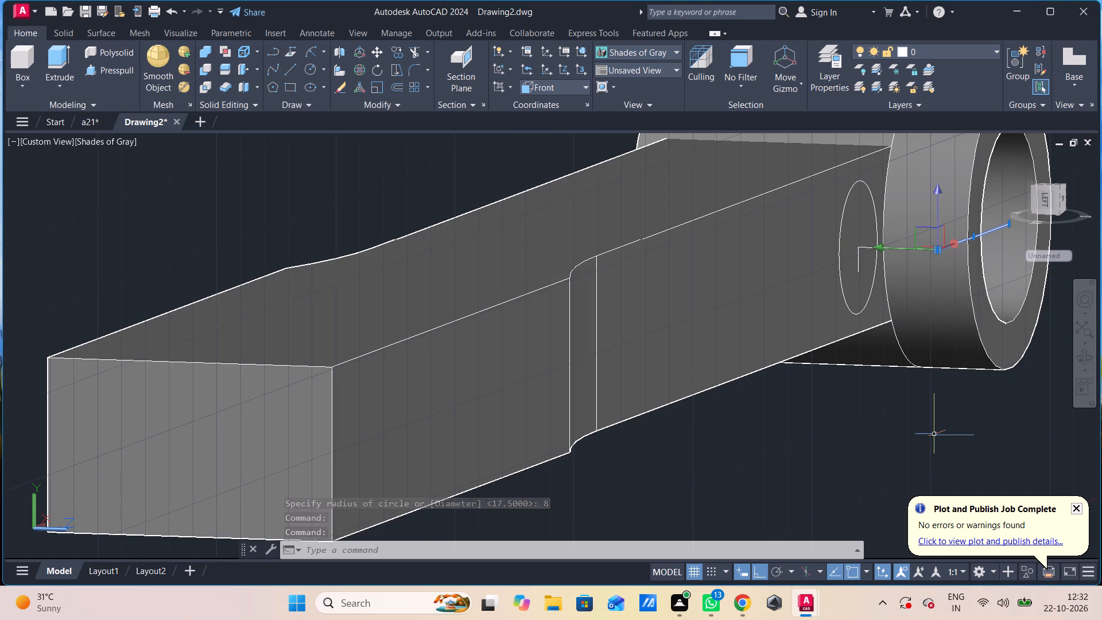
left_click(922, 250)
key("Delete")
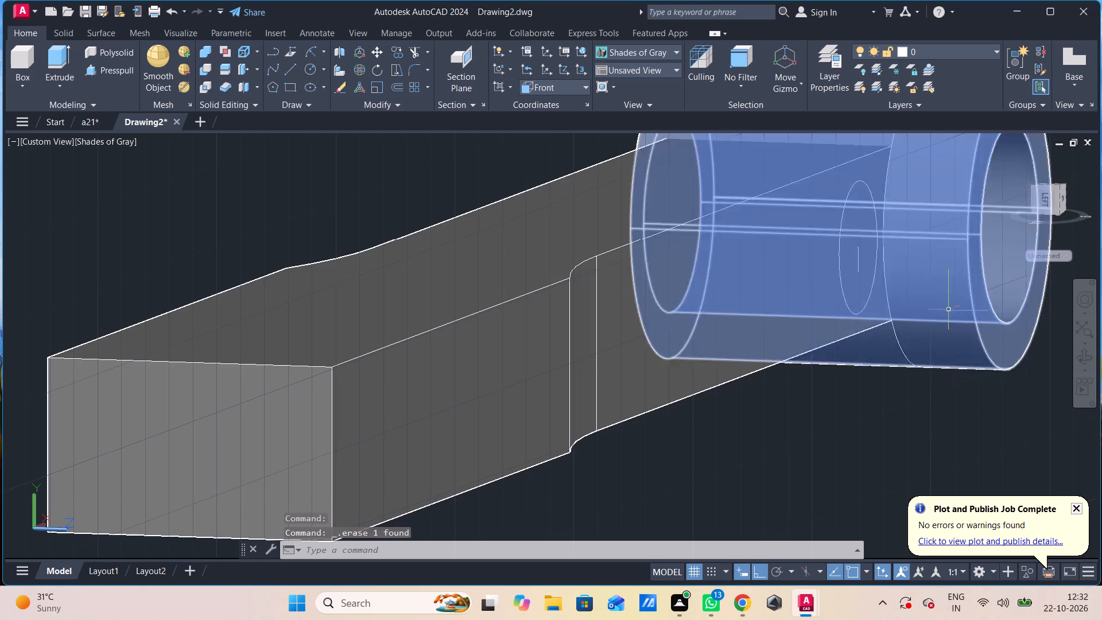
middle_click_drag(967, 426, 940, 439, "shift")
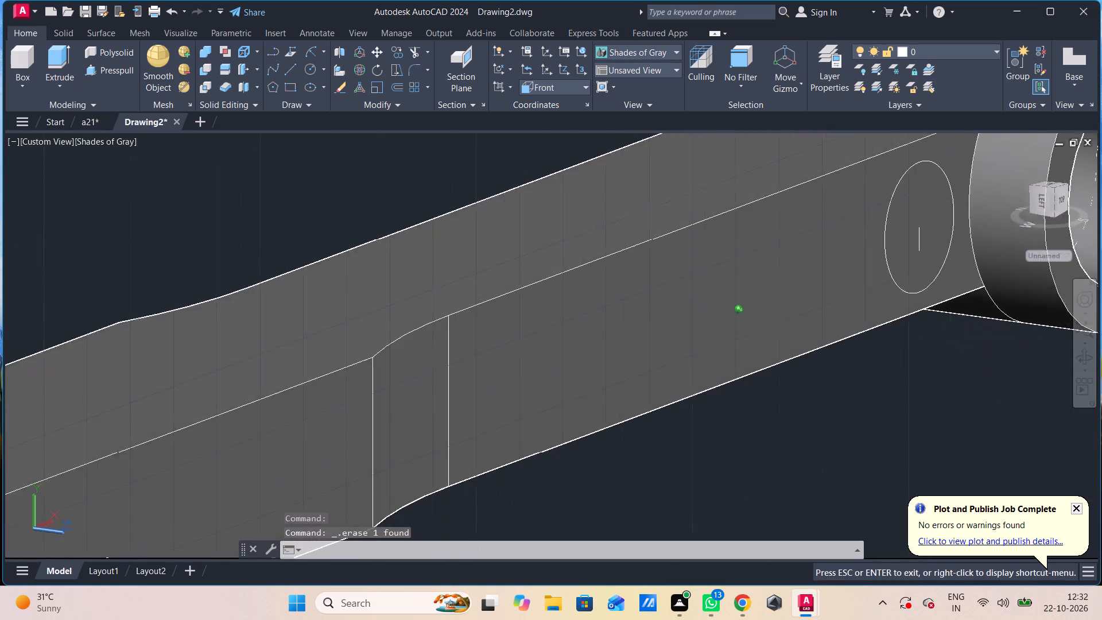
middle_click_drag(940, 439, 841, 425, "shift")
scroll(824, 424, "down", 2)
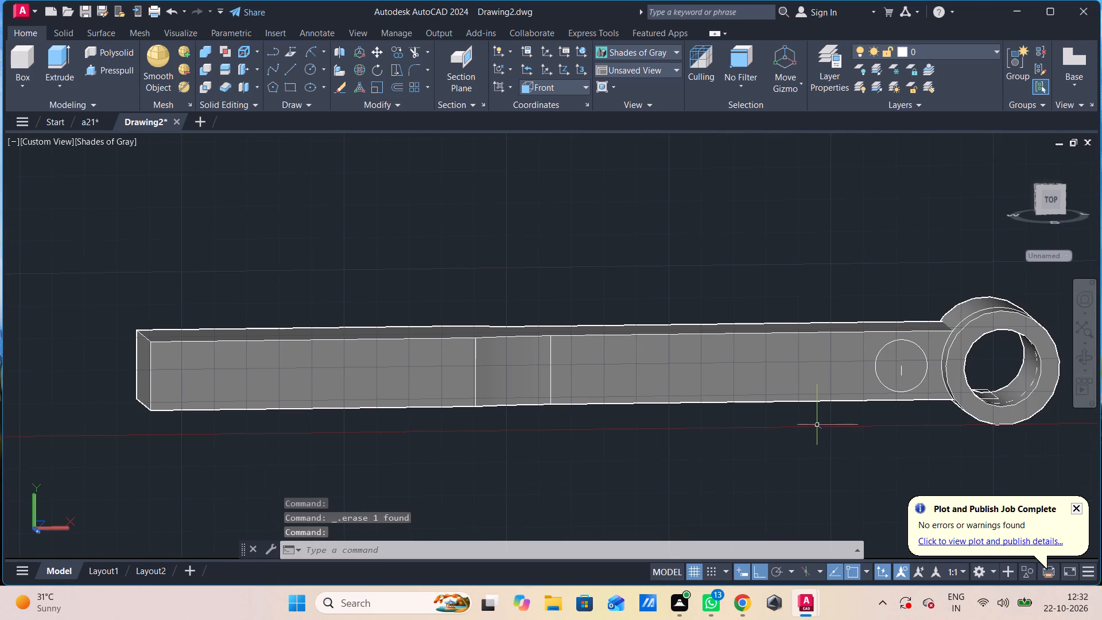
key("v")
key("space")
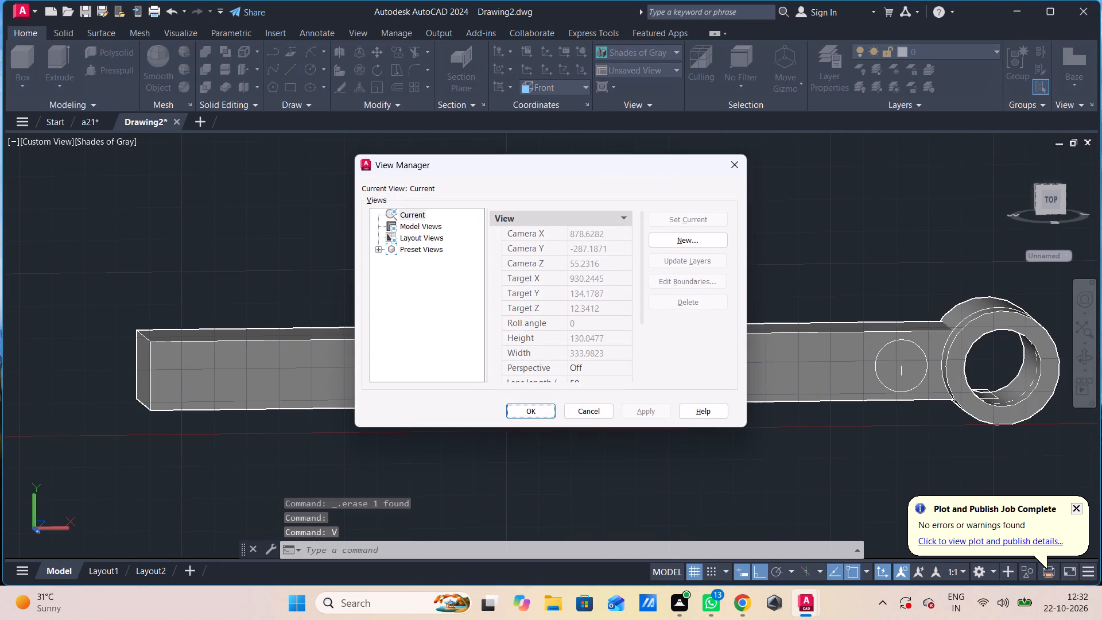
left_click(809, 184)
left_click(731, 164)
Draw a 150-unit line from the radius 8 circle's centre toward the bar's far end, ending with a short perpendicular segment about 3 units long.
key("l")
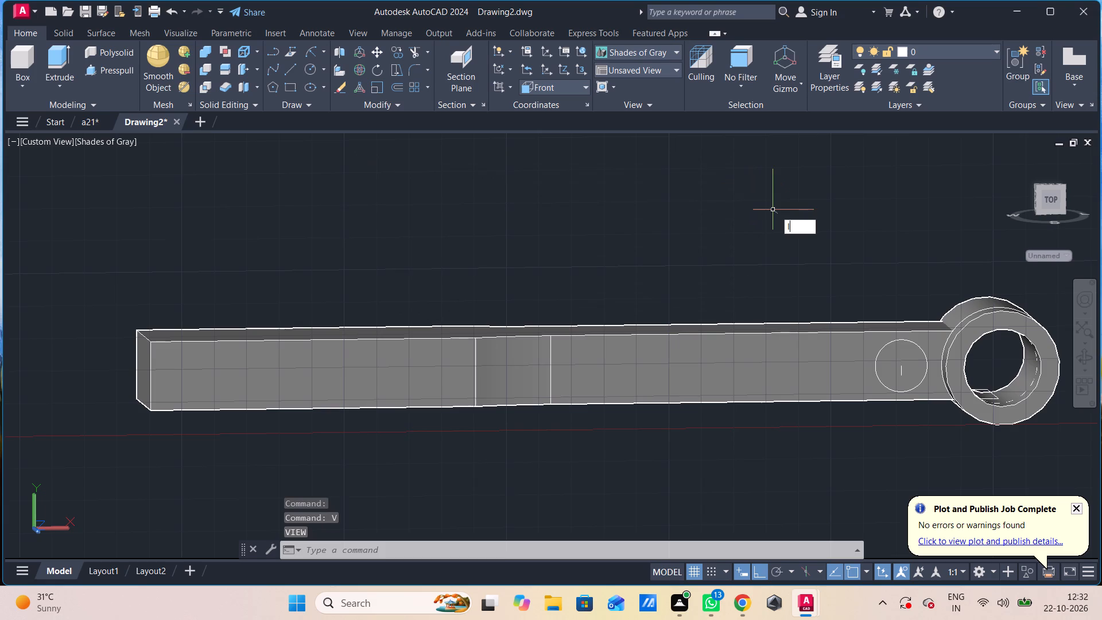
key("Return")
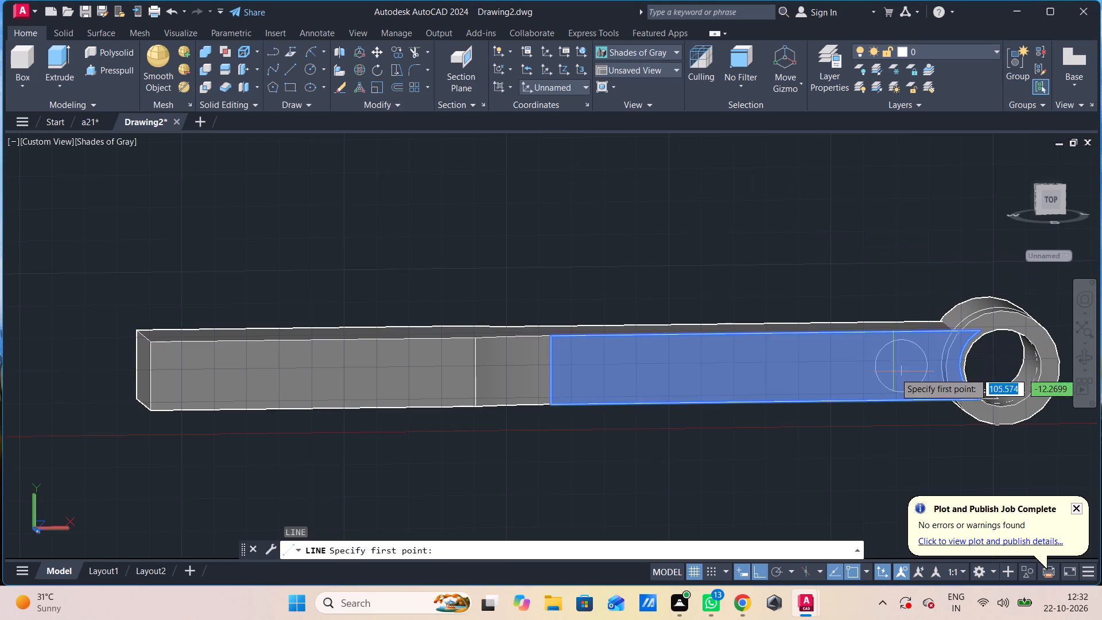
left_click(906, 368)
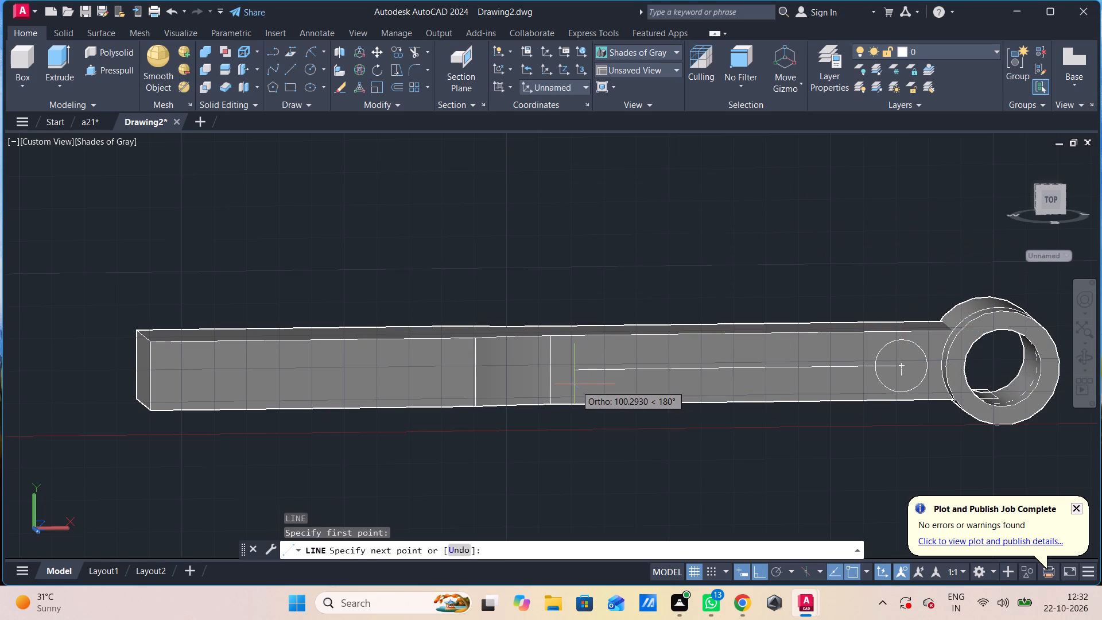
type("150")
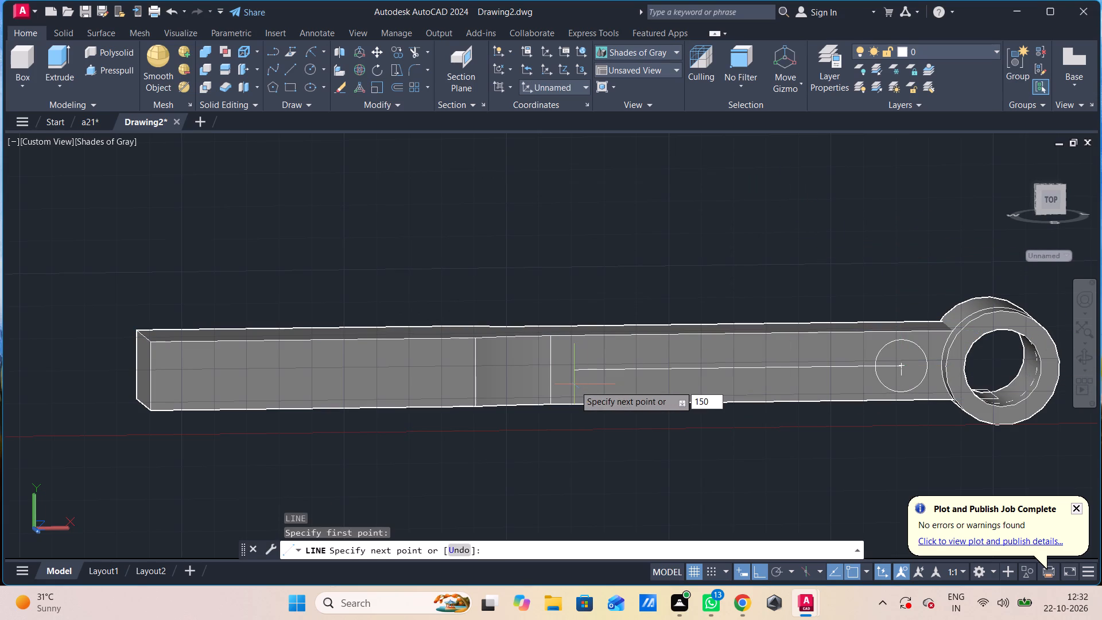
key("Return")
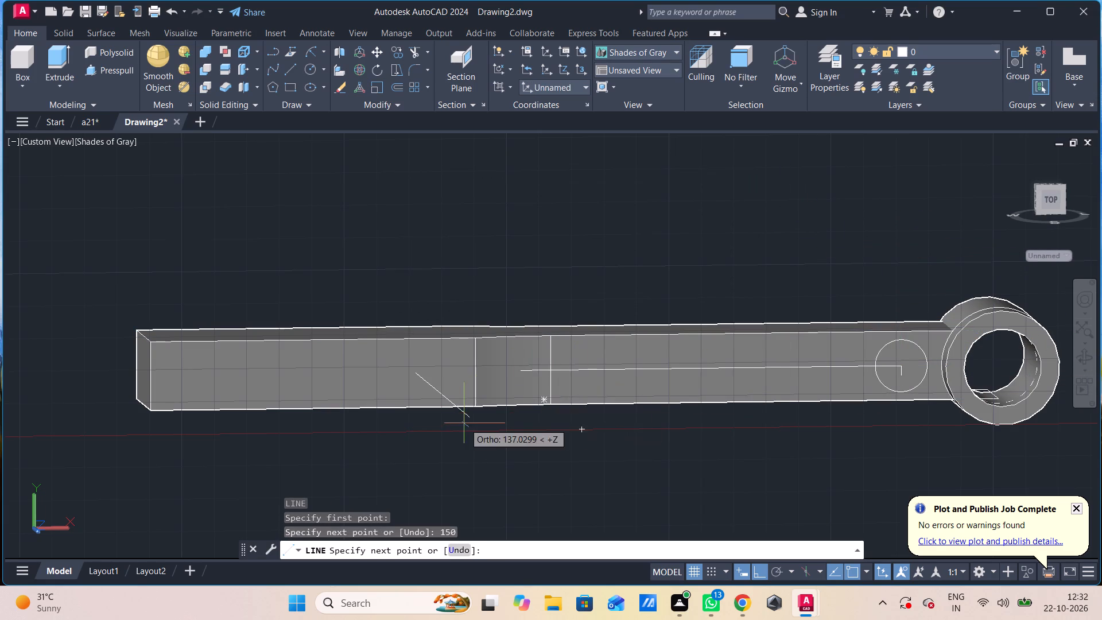
middle_click_drag(500, 350, 506, 350, "shift")
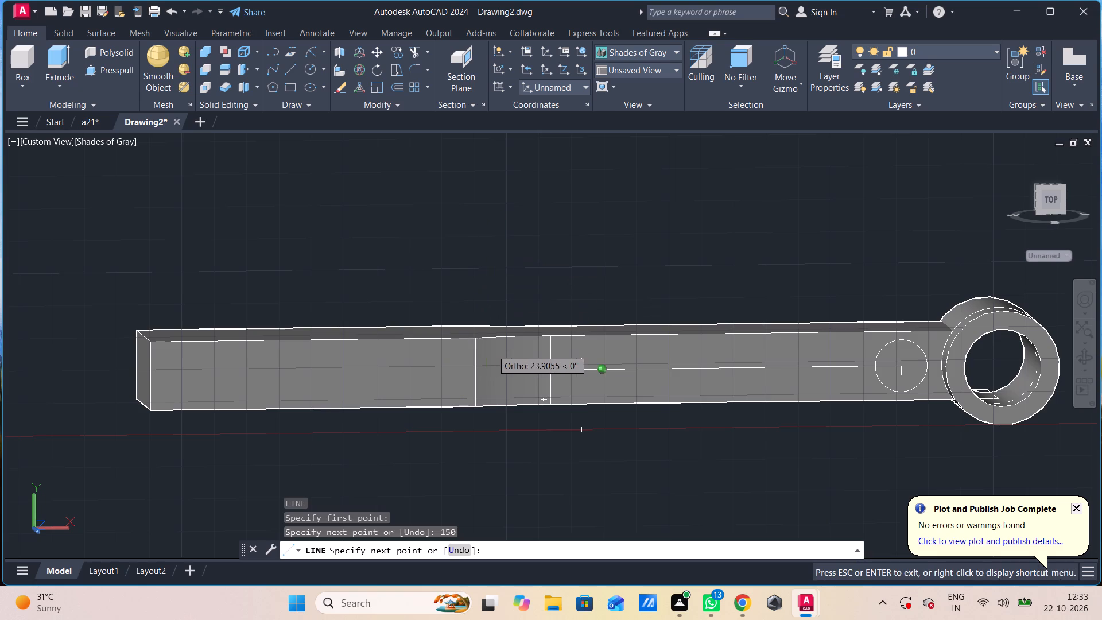
middle_click_drag(506, 350, 627, 380, "shift")
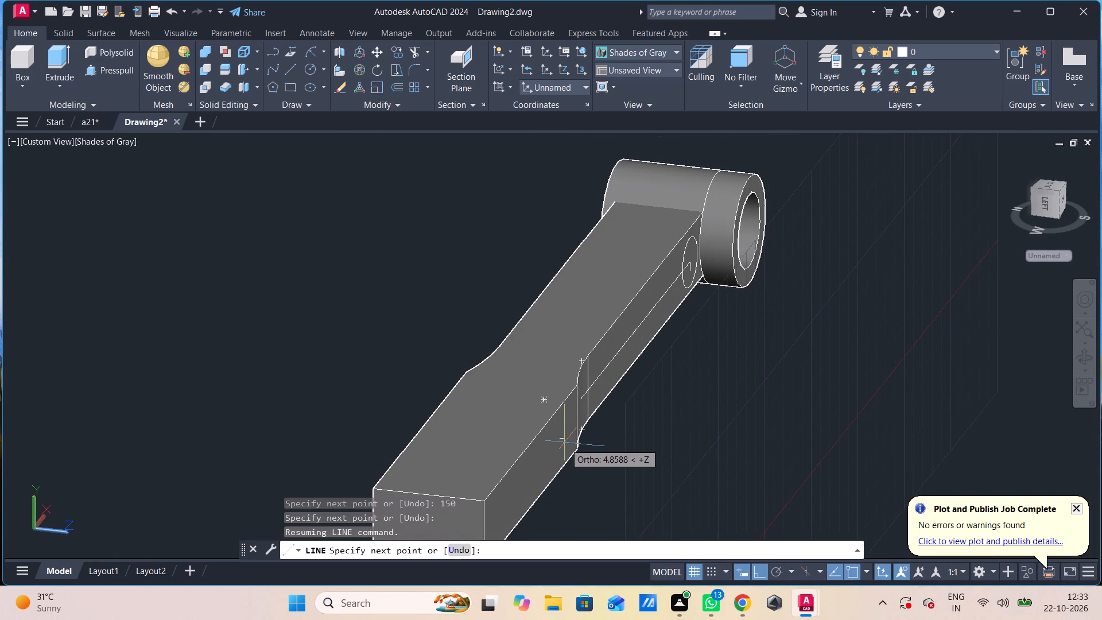
scroll(565, 443, "up", 1)
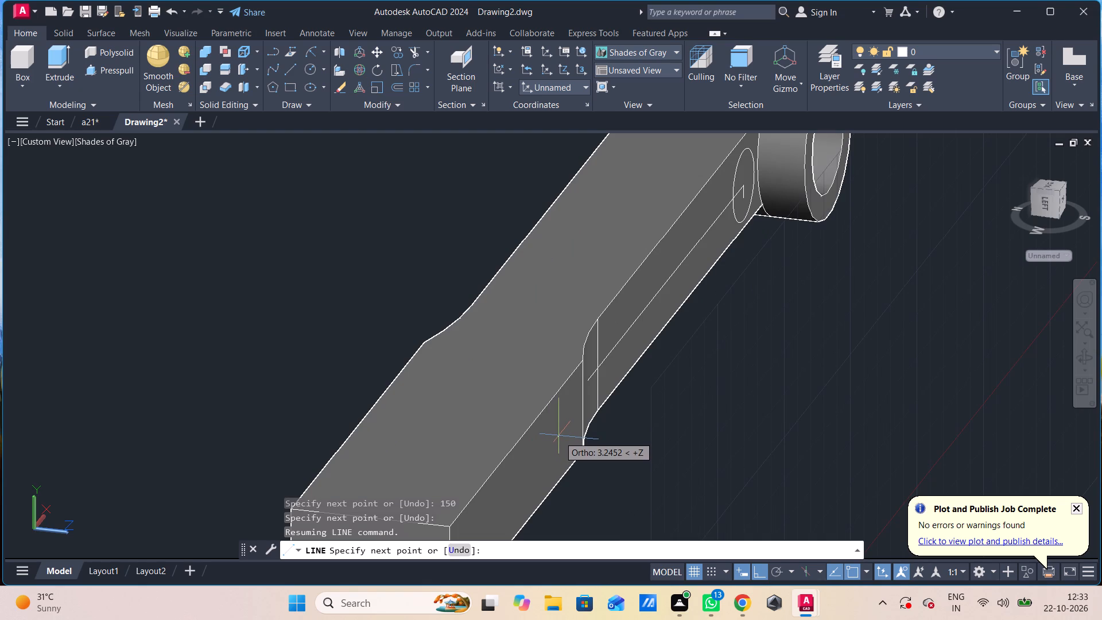
left_click(560, 439)
key("Escape")
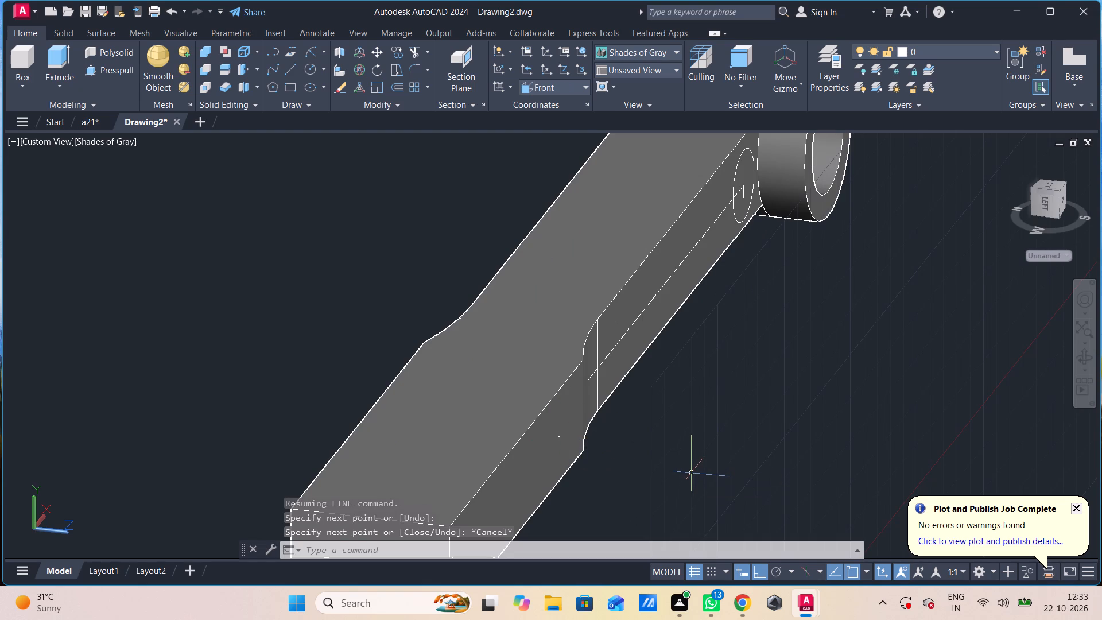
Draw a radius 8 circle on the wider bar section's side face, centred on the free end of the short perpendicular segment.
middle_click_drag(655, 478, 581, 474, "shift")
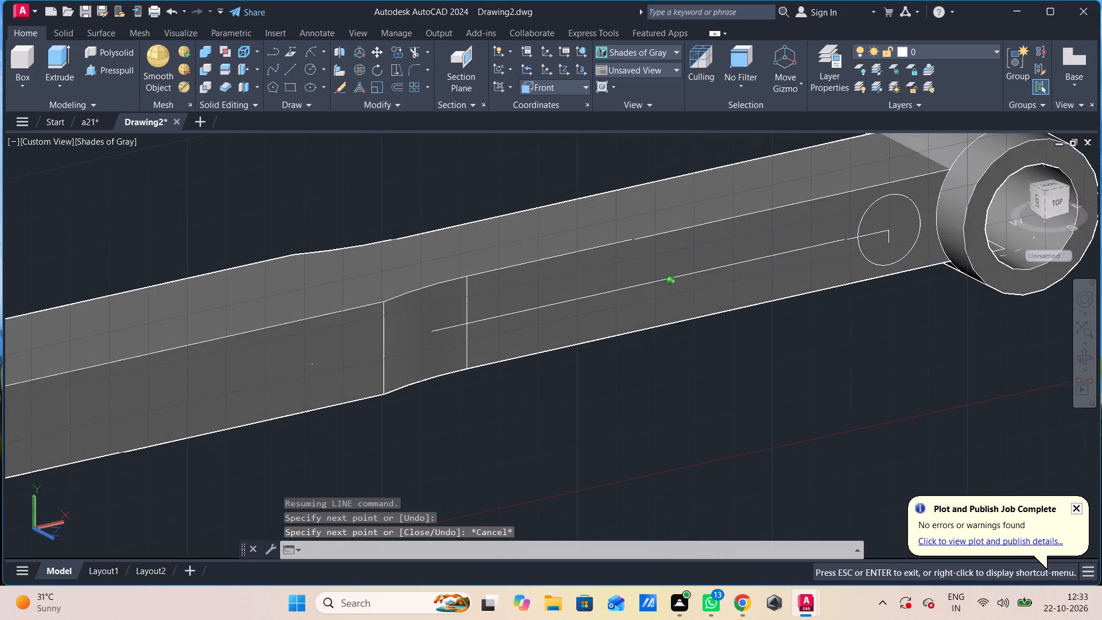
middle_click_drag(581, 474, 539, 456, "shift")
middle_click_drag(539, 456, 584, 454, "shift")
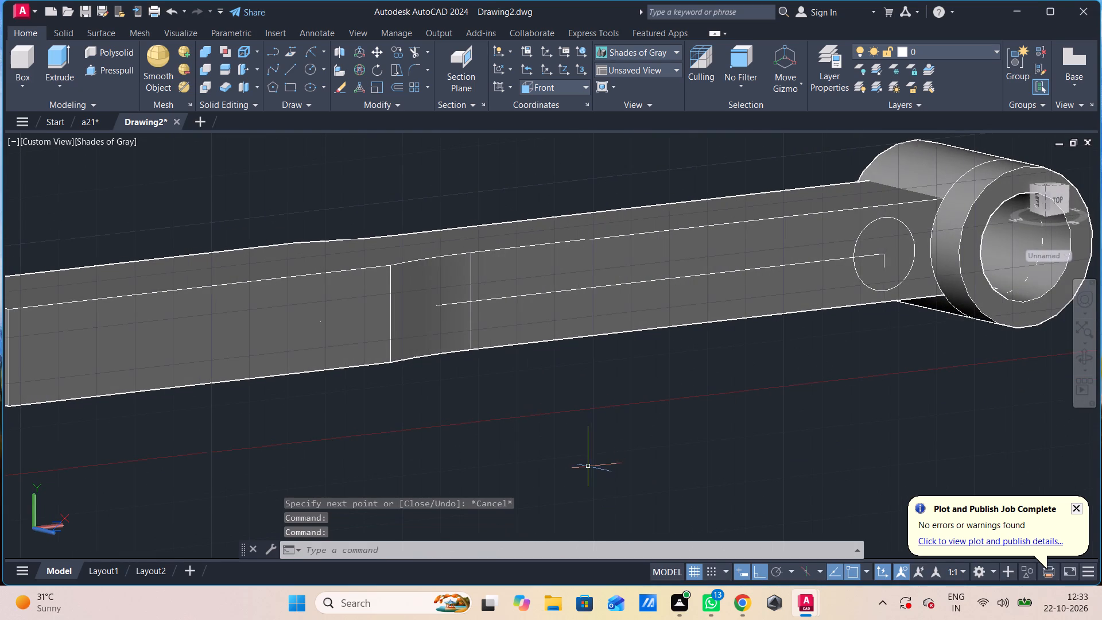
key("c")
key("space")
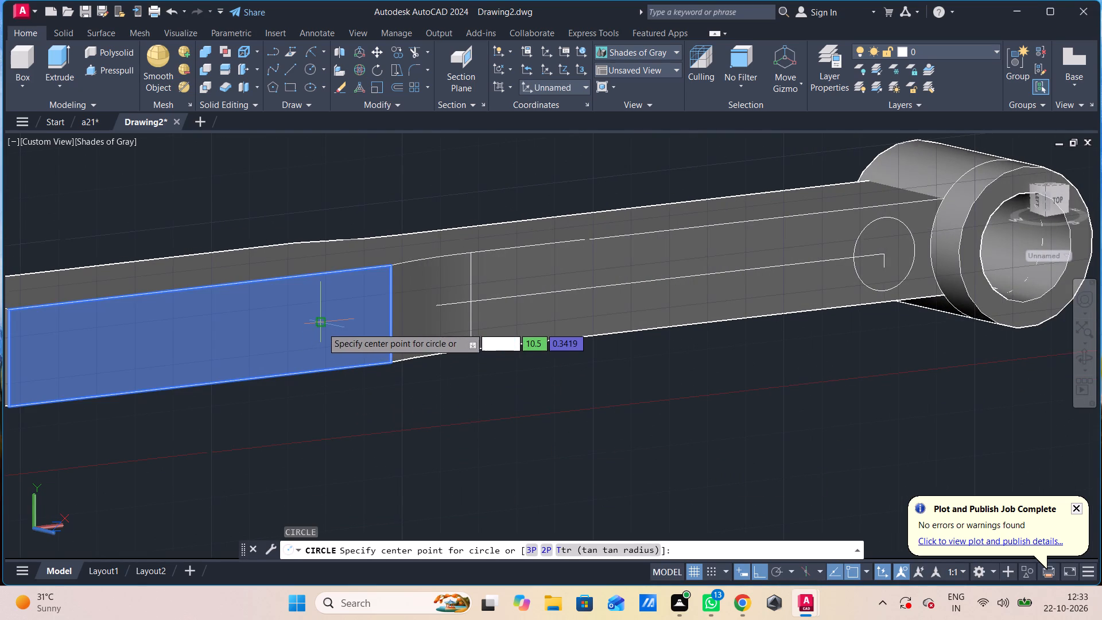
left_click(323, 327)
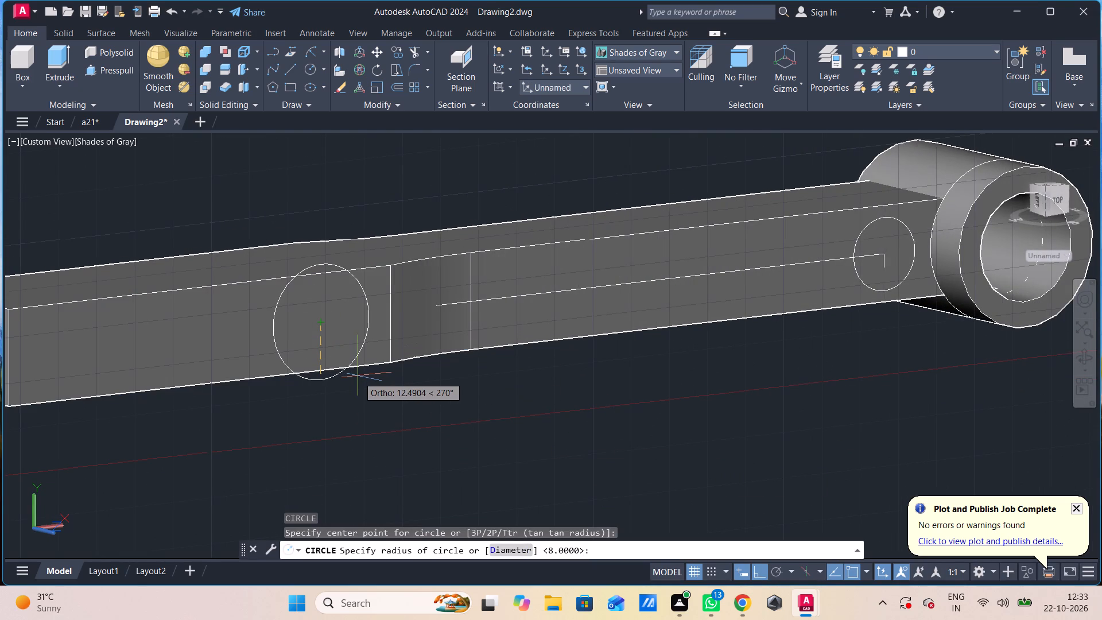
key("8")
key("Return")
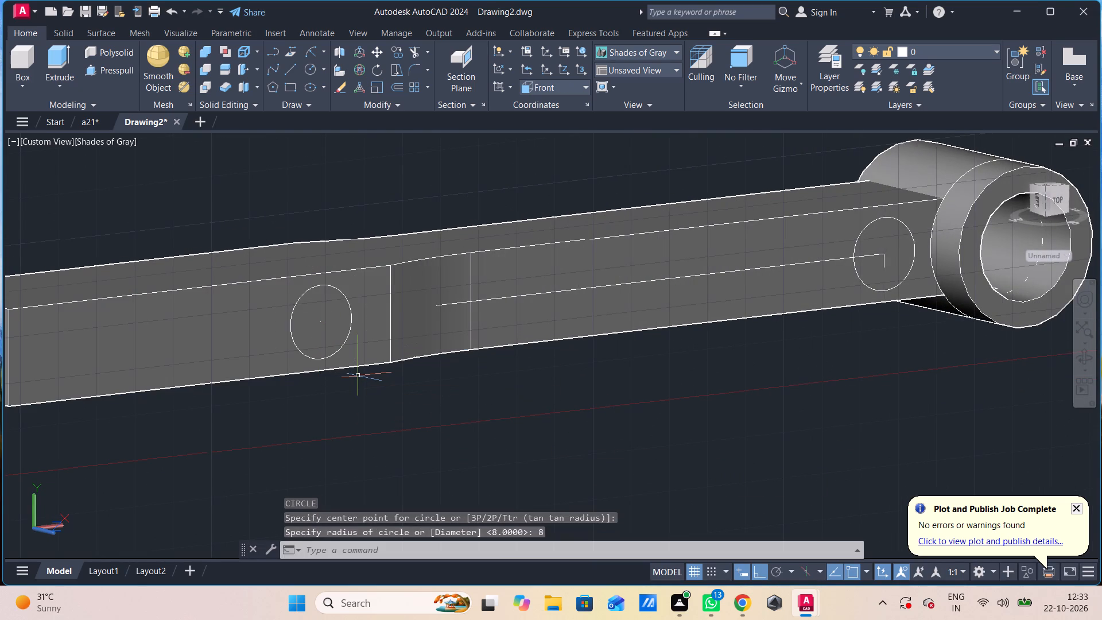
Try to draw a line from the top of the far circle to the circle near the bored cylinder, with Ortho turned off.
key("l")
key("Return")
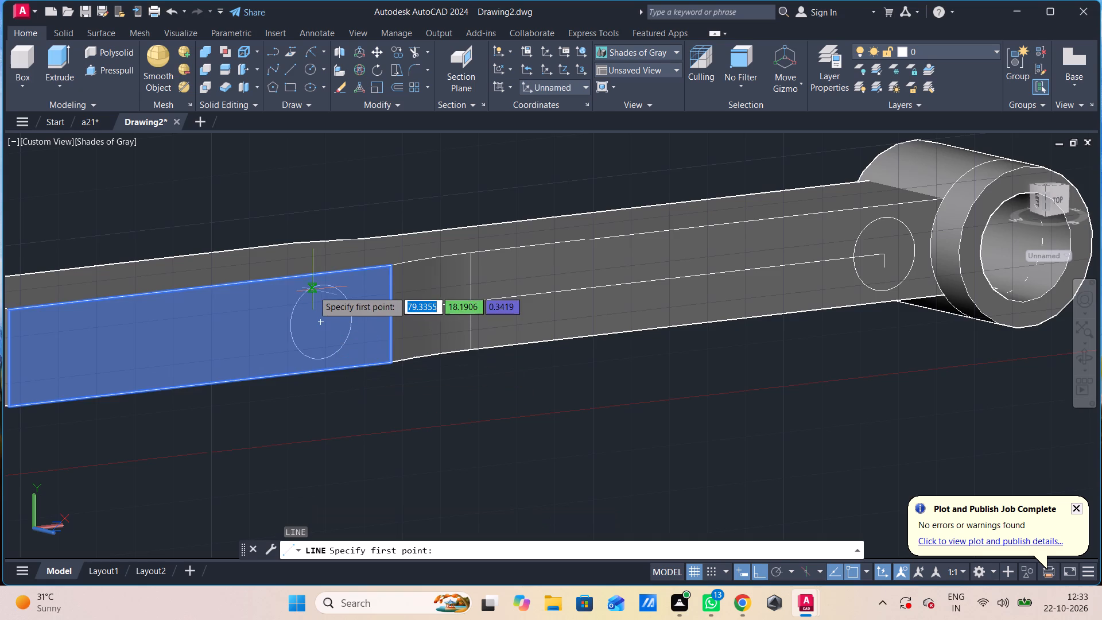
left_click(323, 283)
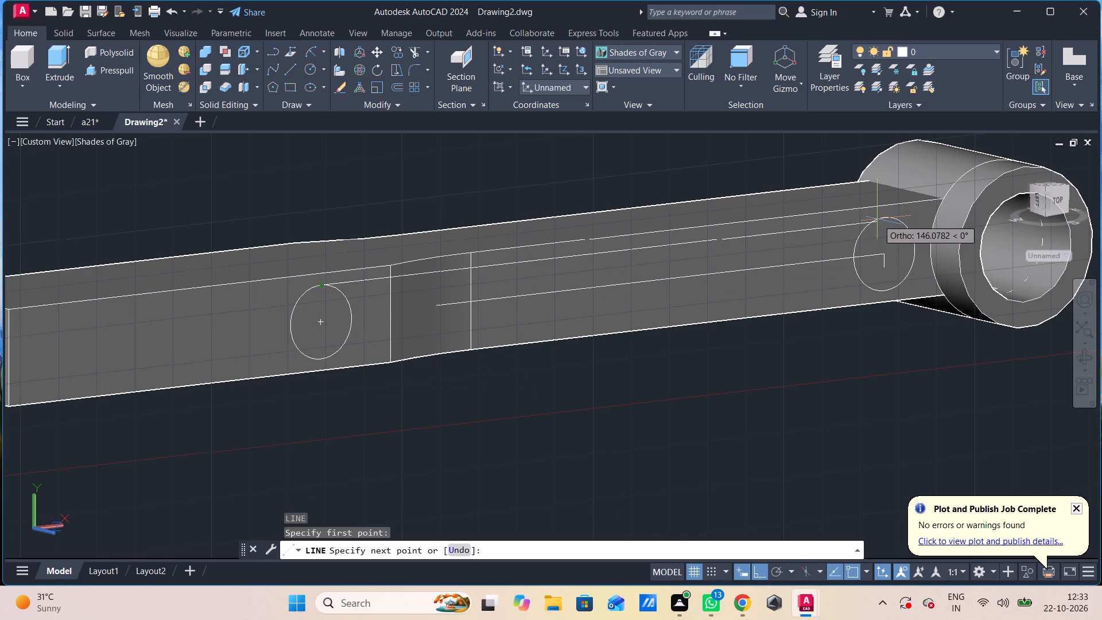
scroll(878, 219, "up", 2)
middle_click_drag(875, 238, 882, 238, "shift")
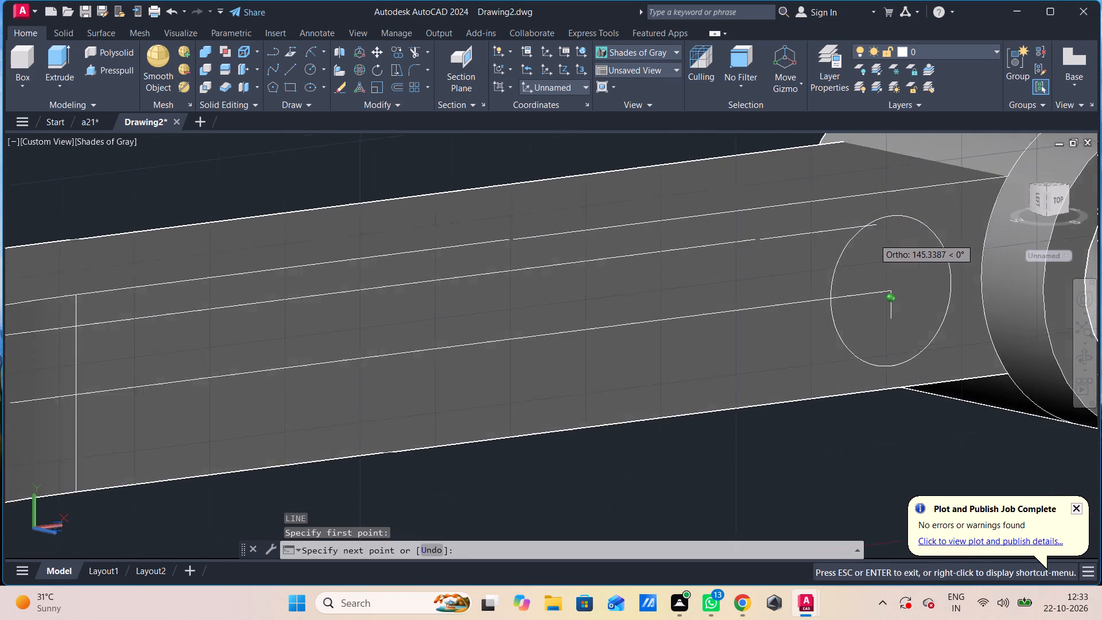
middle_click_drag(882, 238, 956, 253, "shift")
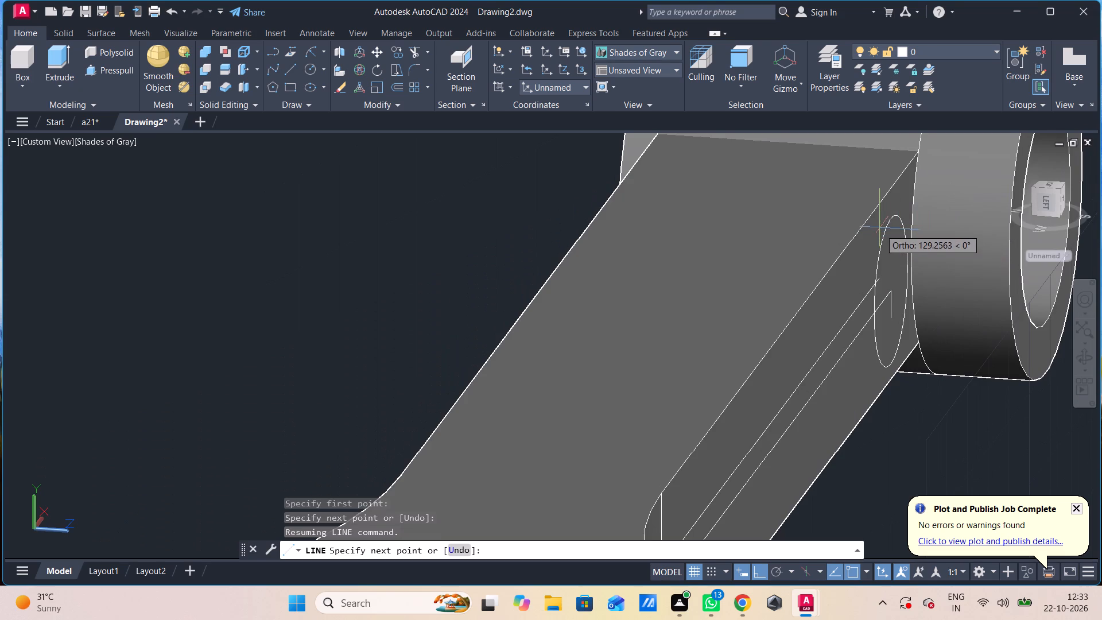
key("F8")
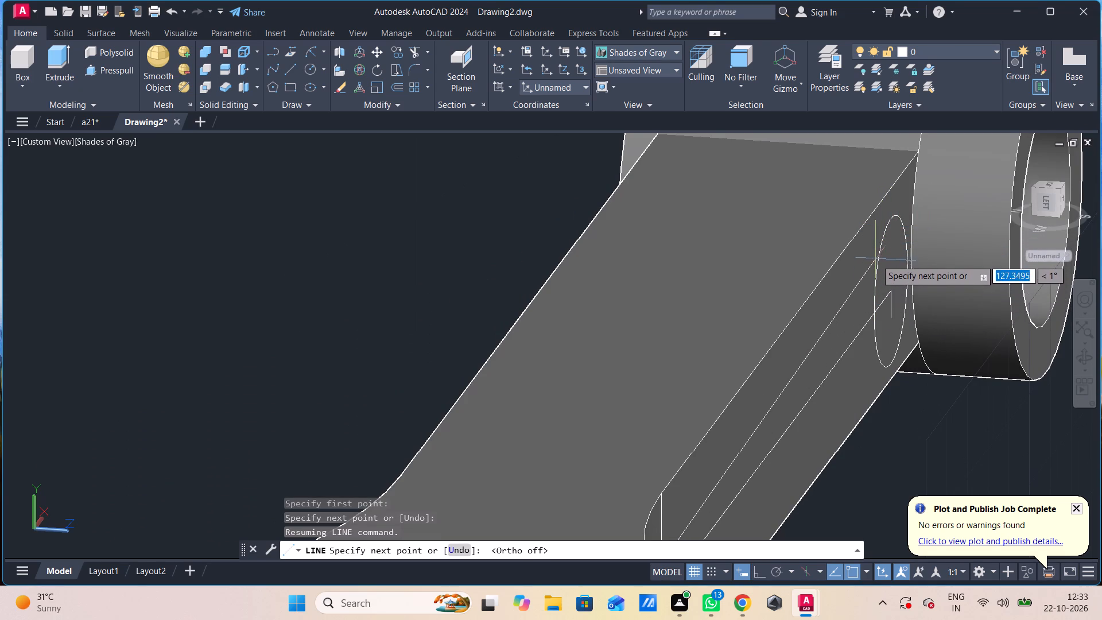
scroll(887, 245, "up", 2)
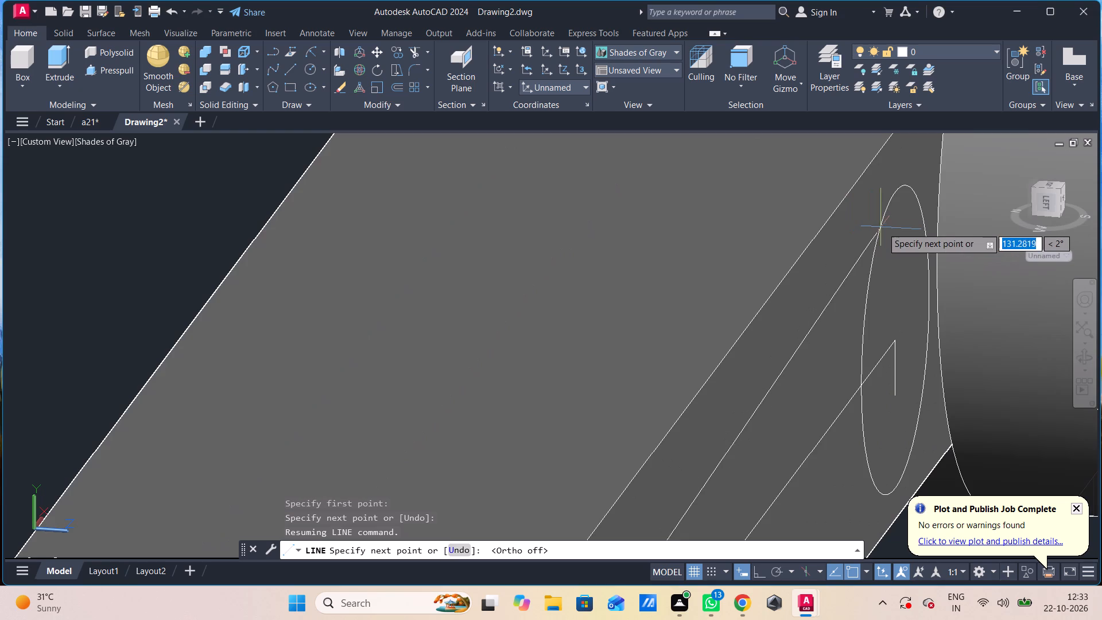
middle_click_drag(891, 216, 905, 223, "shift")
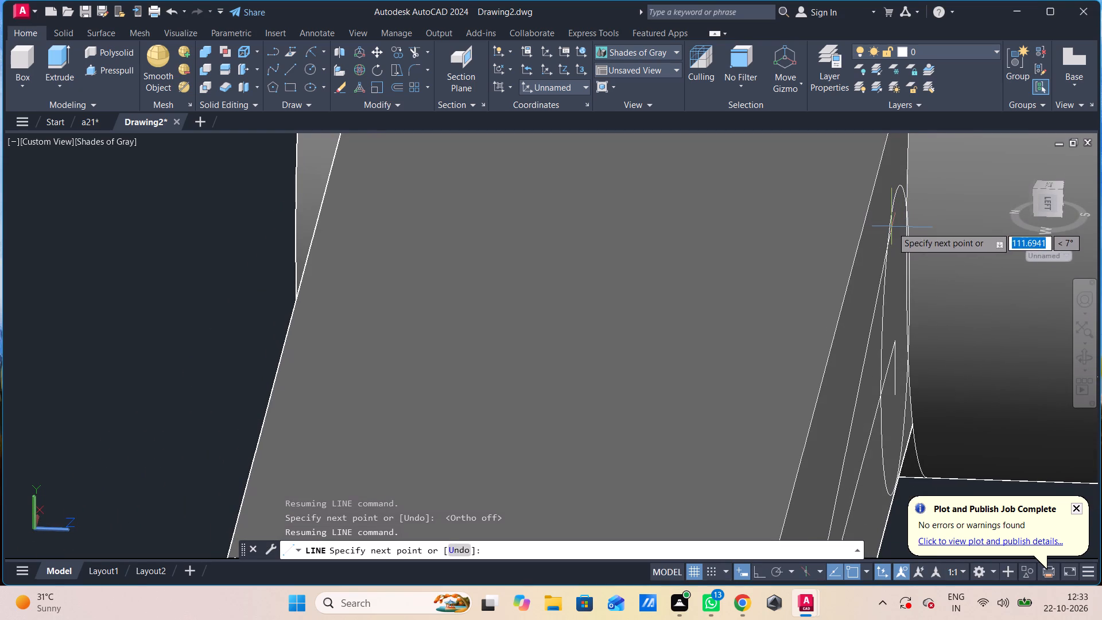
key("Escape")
Draw a line about 150 units long from the top of the circle near the bored cylinder to the top of the far circle.
key("l")
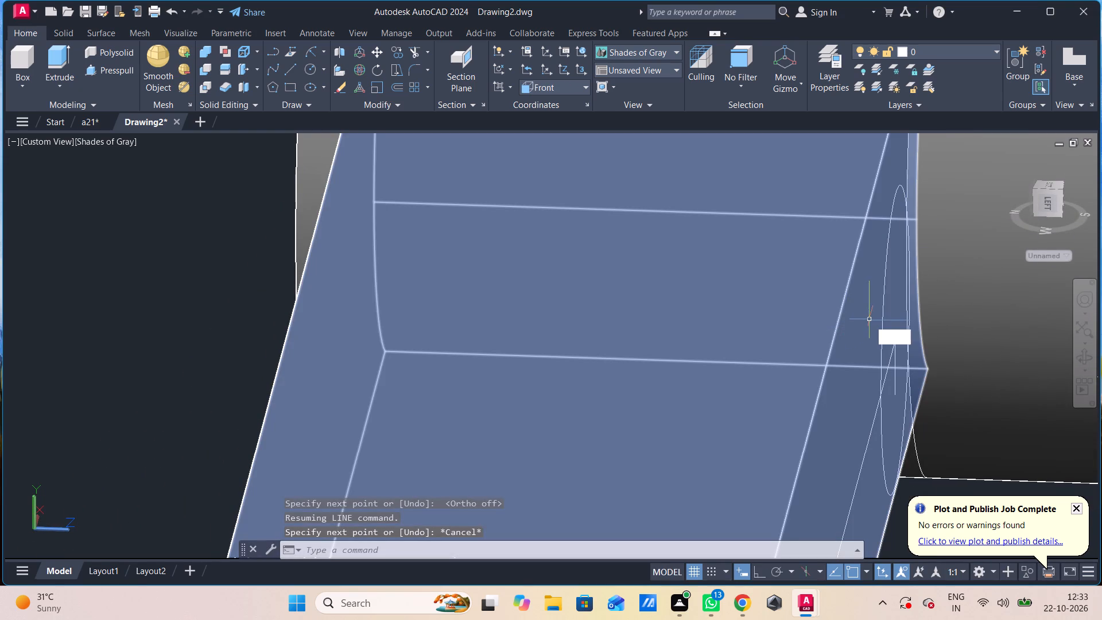
key("Return")
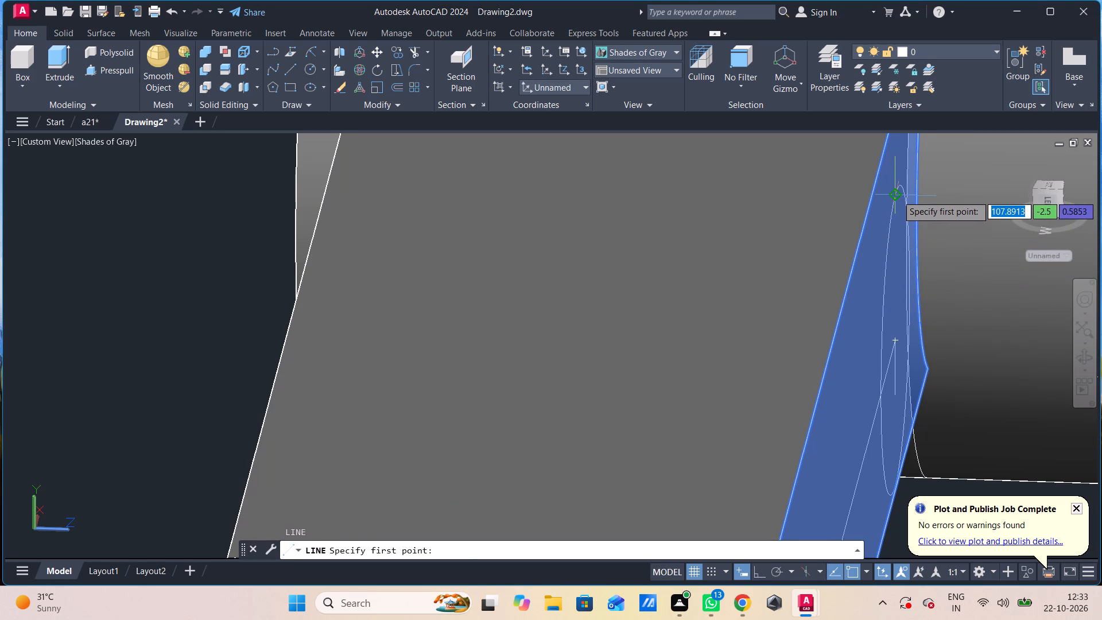
left_click(897, 195)
scroll(849, 340, "down", 2)
middle_click_drag(849, 340, 830, 229)
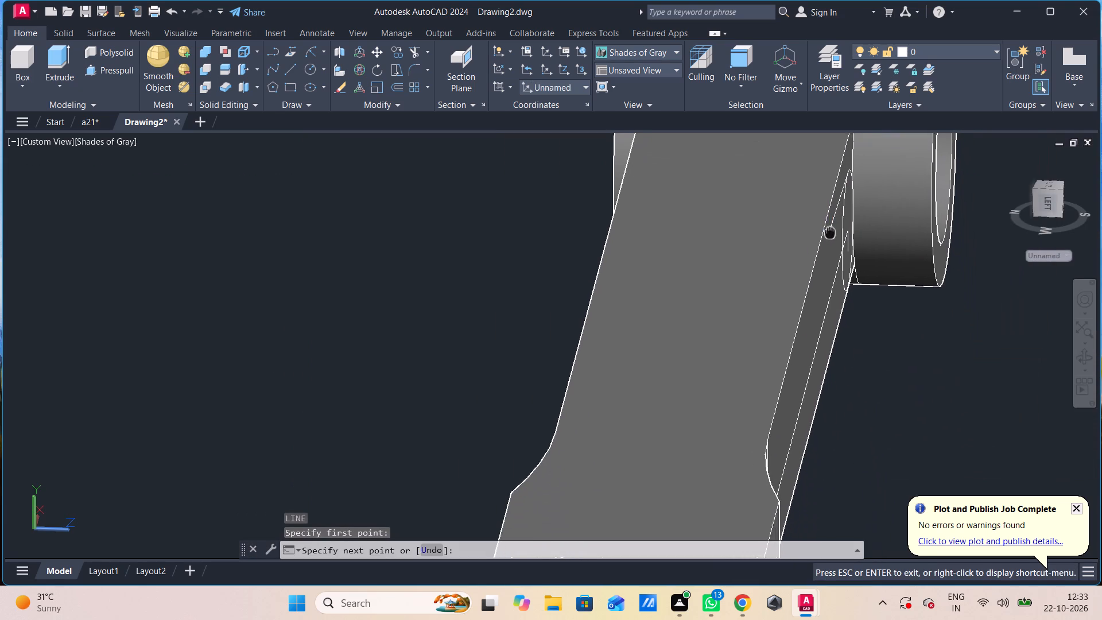
middle_click_drag(830, 229, 830, 220)
middle_click_drag(781, 511, 716, 513, "shift")
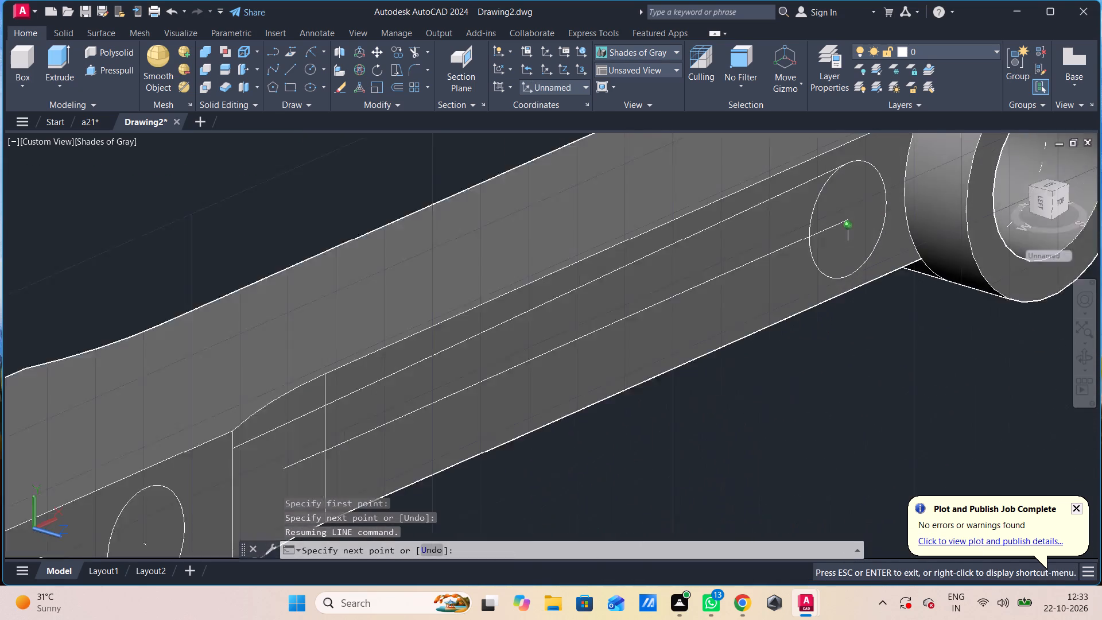
middle_click_drag(716, 513, 704, 507, "shift")
middle_click_drag(161, 406, 478, 353)
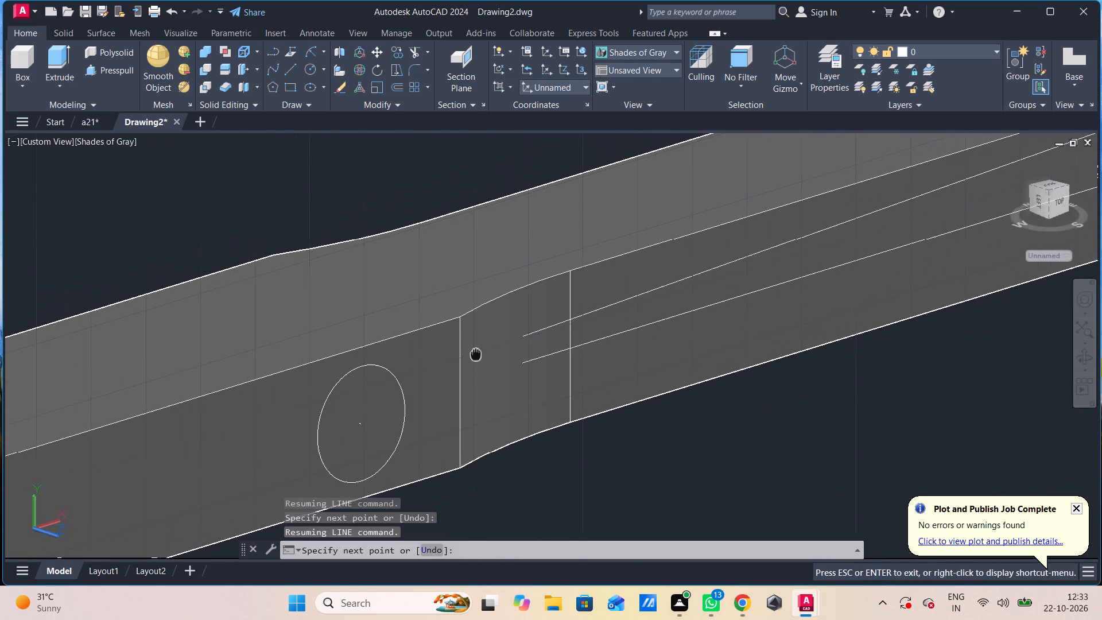
middle_click_drag(478, 353, 485, 352)
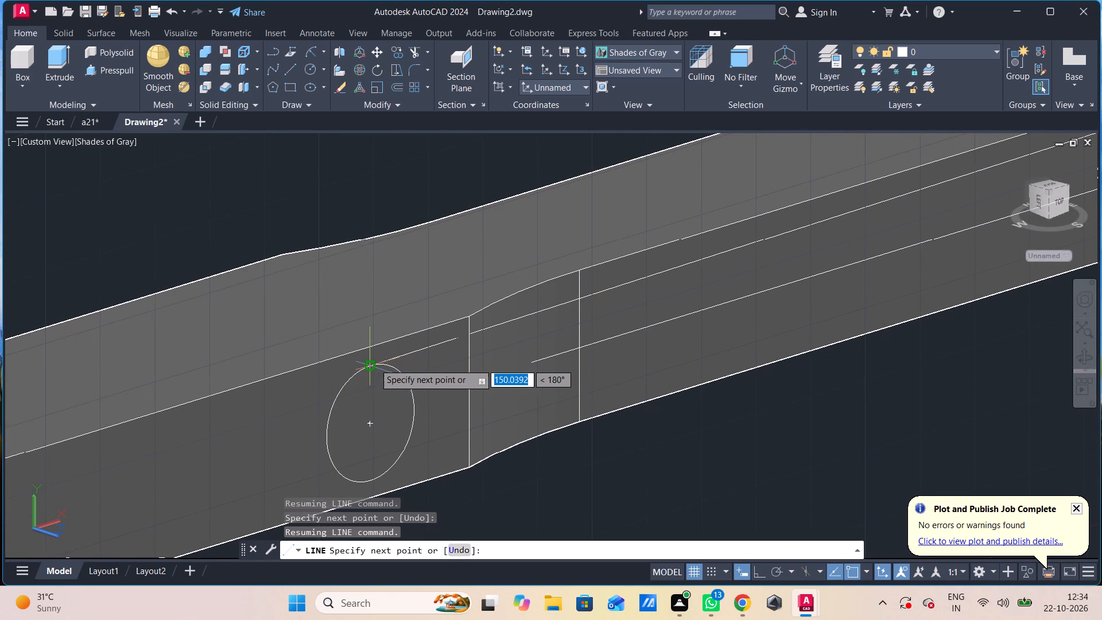
scroll(375, 362, "up", 3)
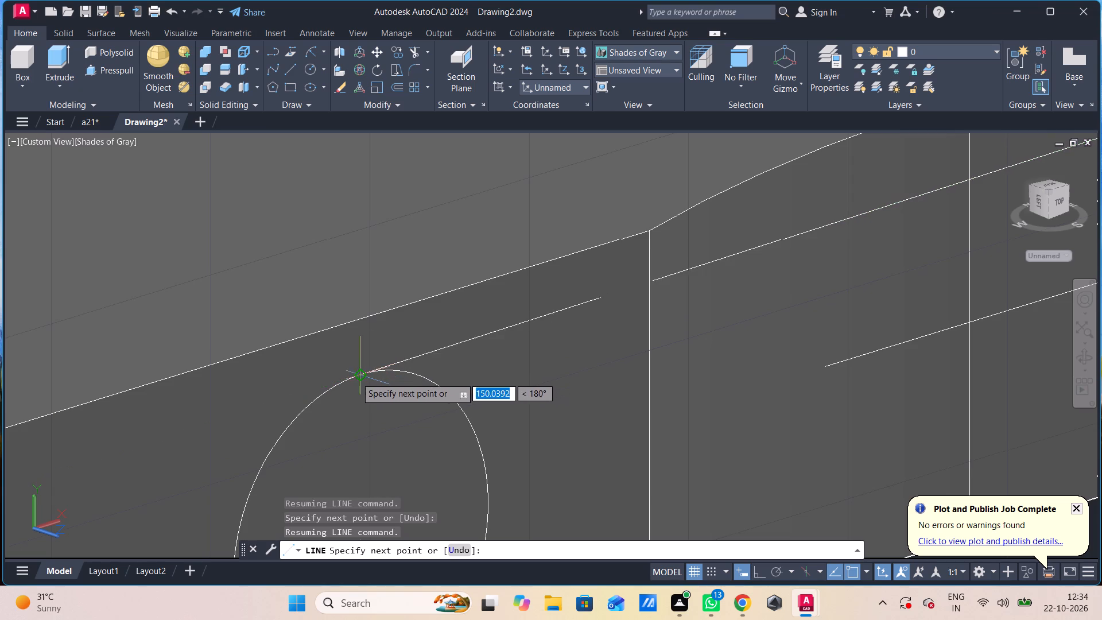
left_click(361, 377)
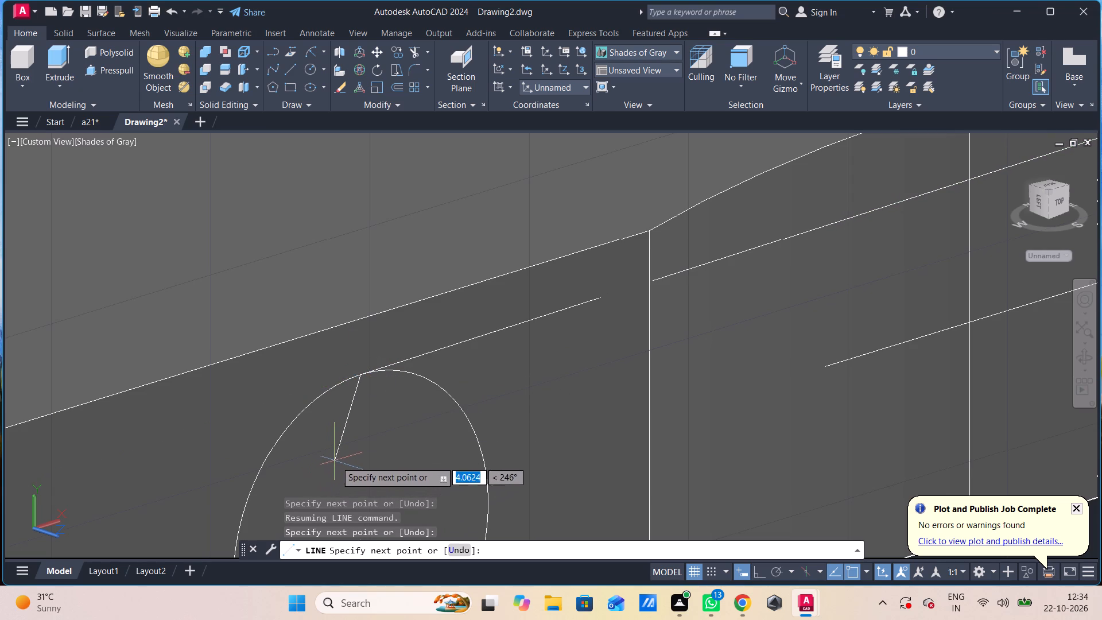
key("Escape")
scroll(340, 460, "down", 1)
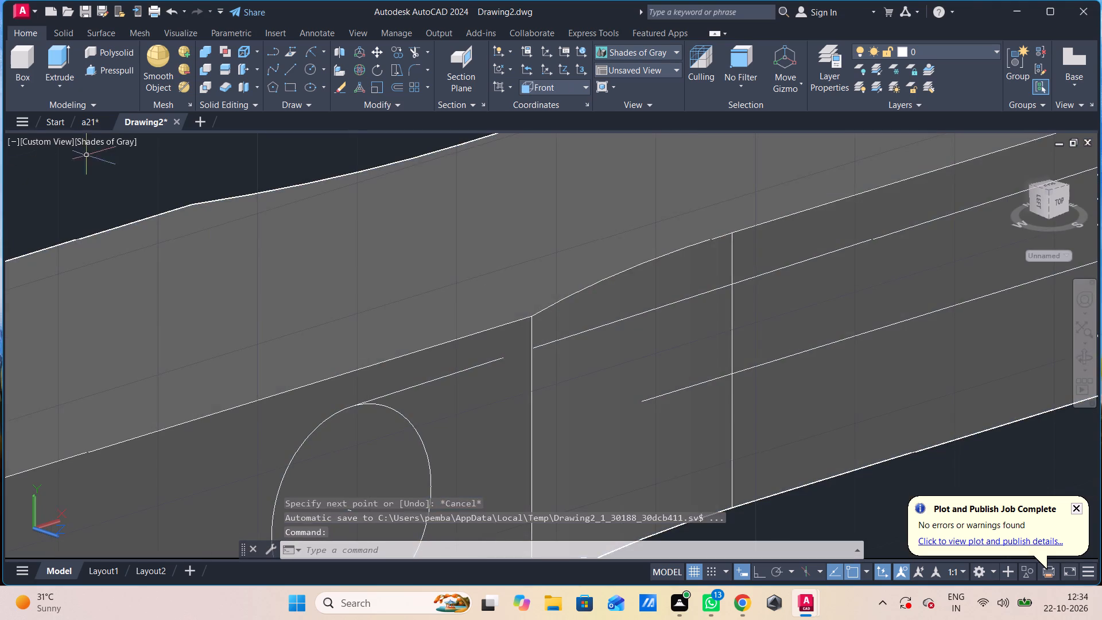
scroll(293, 245, "down", 1)
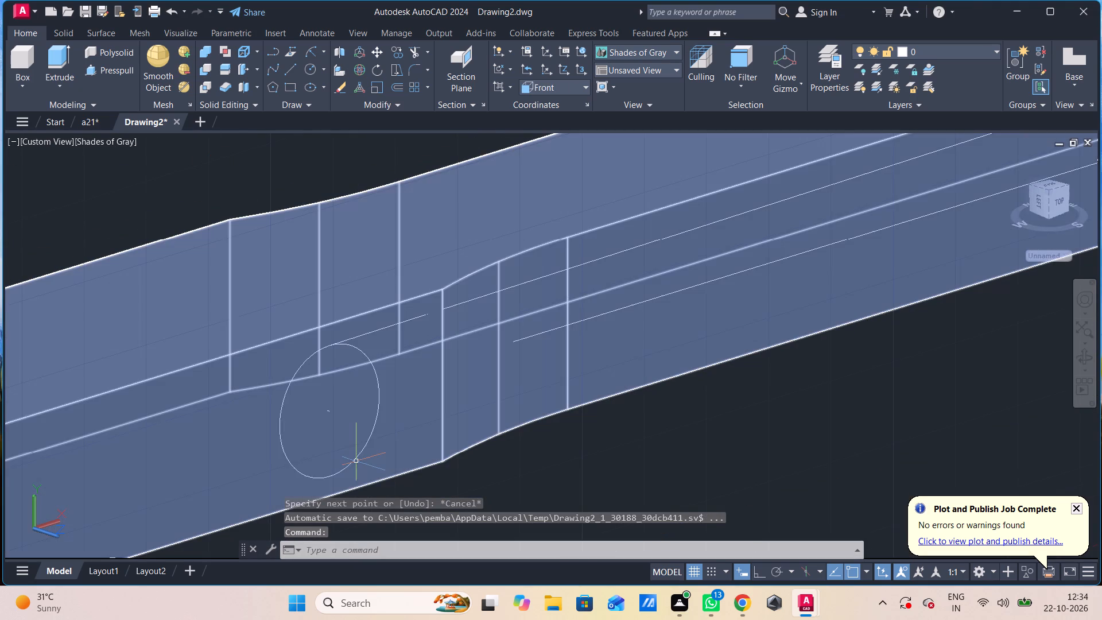
Draw a line about 150 units long from the bottom of the circle near the cylinder to the bottom of the far circle.
key("l")
key("space")
scroll(555, 371, "down", 1)
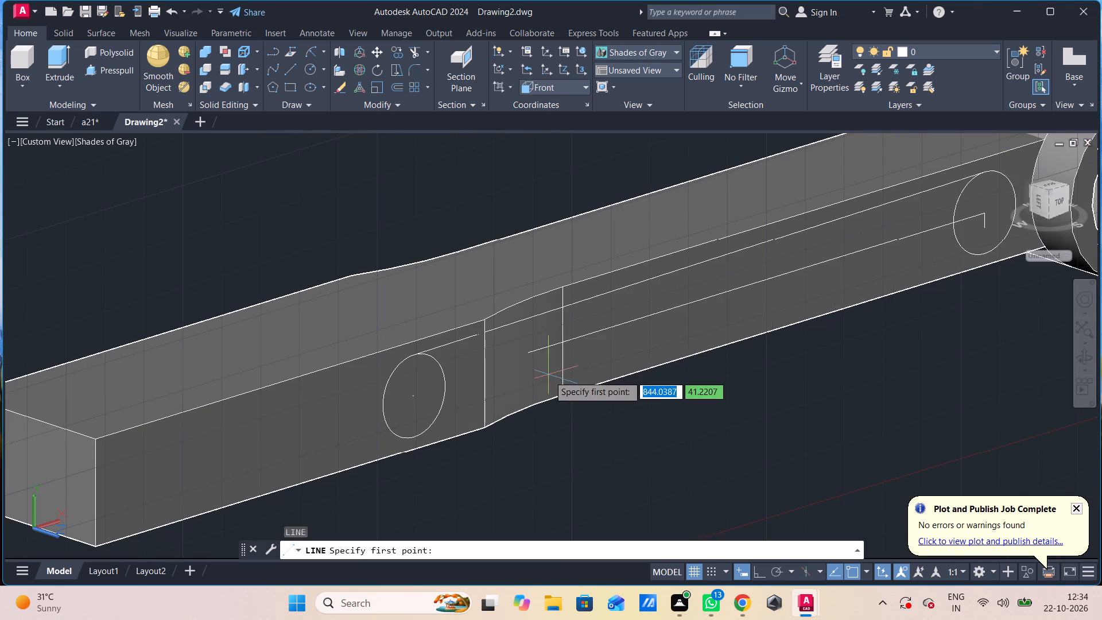
left_click(988, 255)
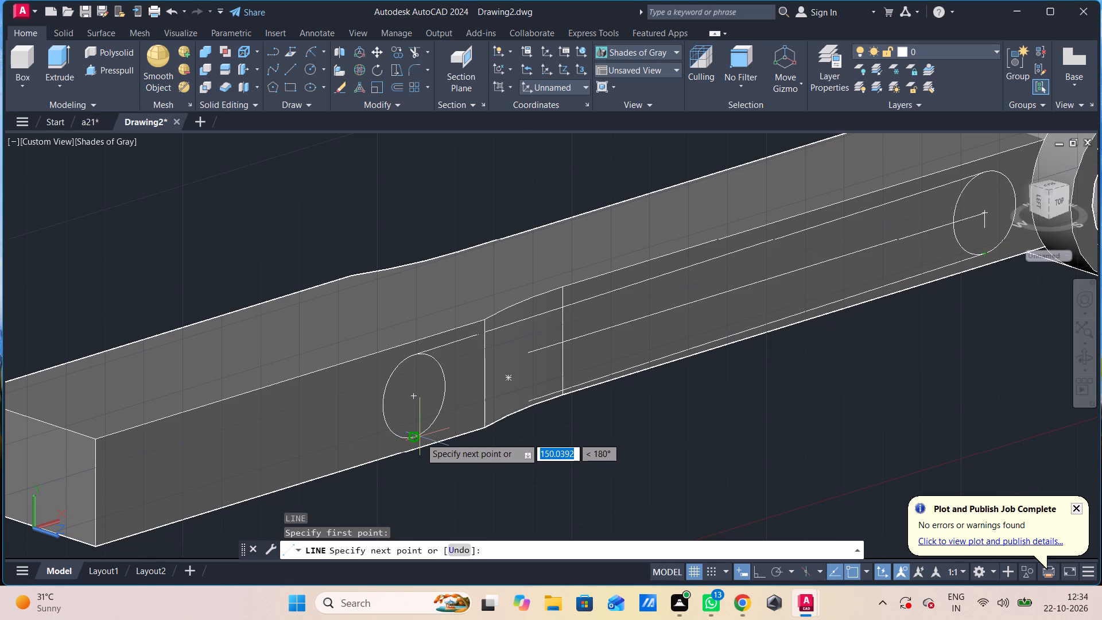
scroll(428, 439, "up", 2)
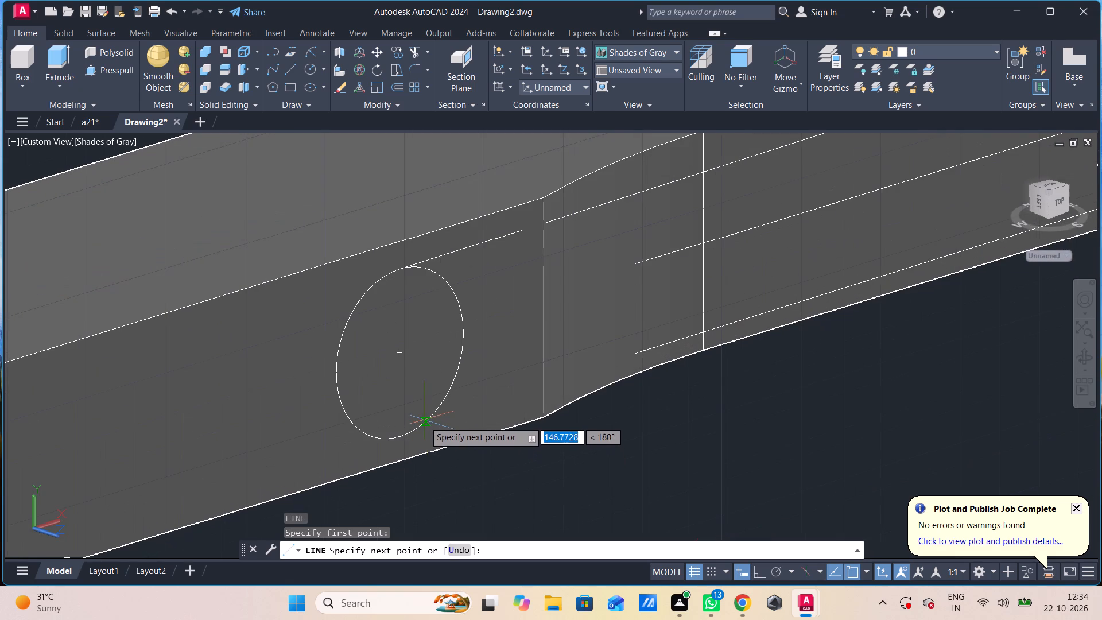
left_click(400, 437)
key("Escape")
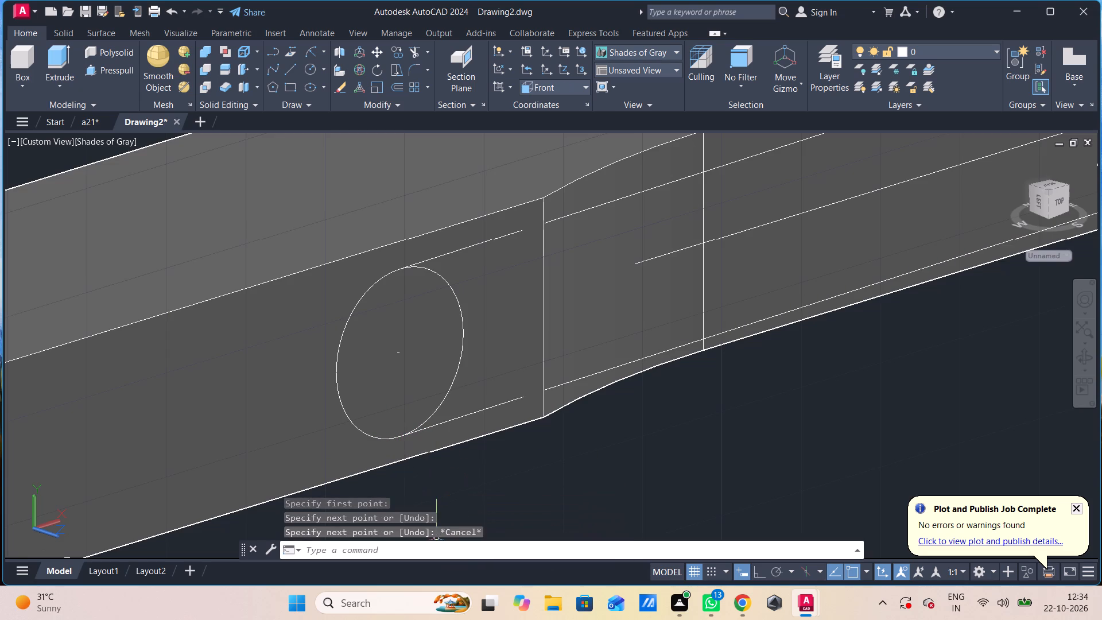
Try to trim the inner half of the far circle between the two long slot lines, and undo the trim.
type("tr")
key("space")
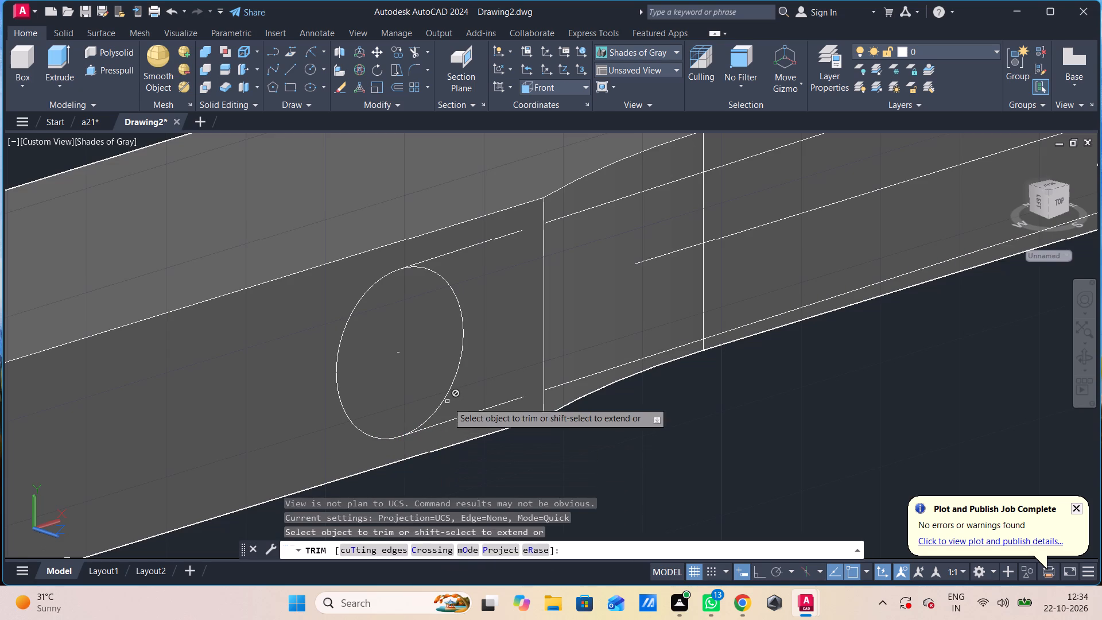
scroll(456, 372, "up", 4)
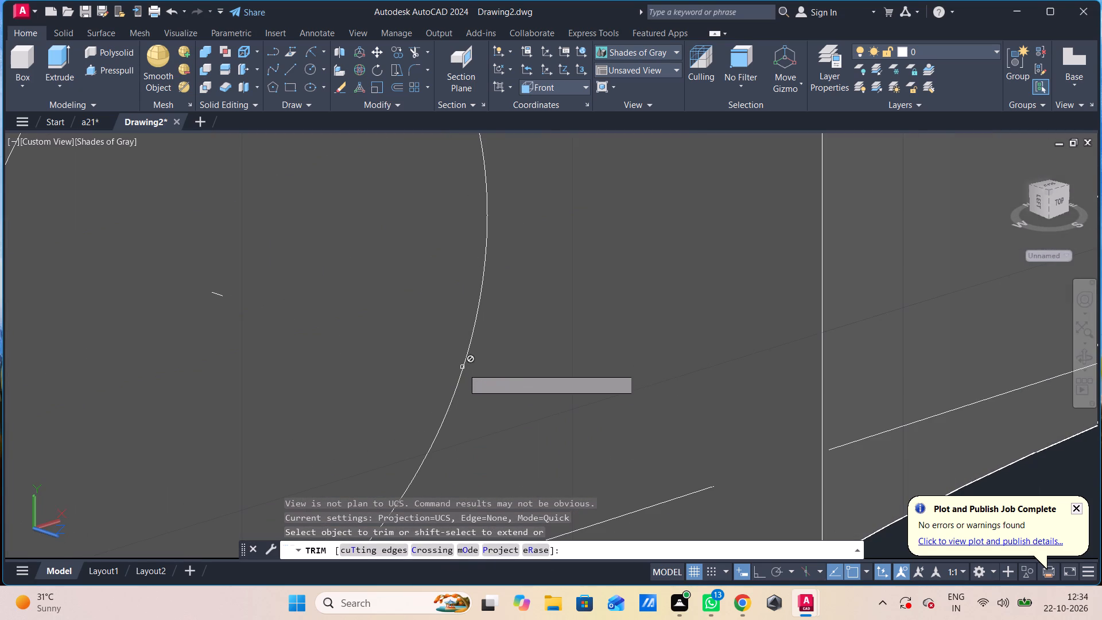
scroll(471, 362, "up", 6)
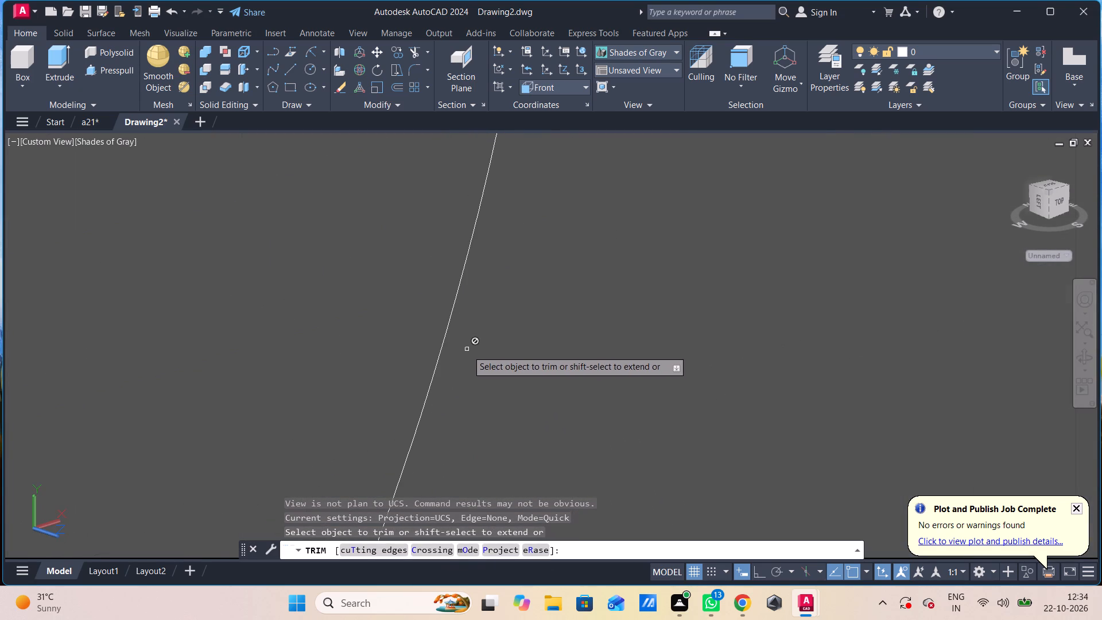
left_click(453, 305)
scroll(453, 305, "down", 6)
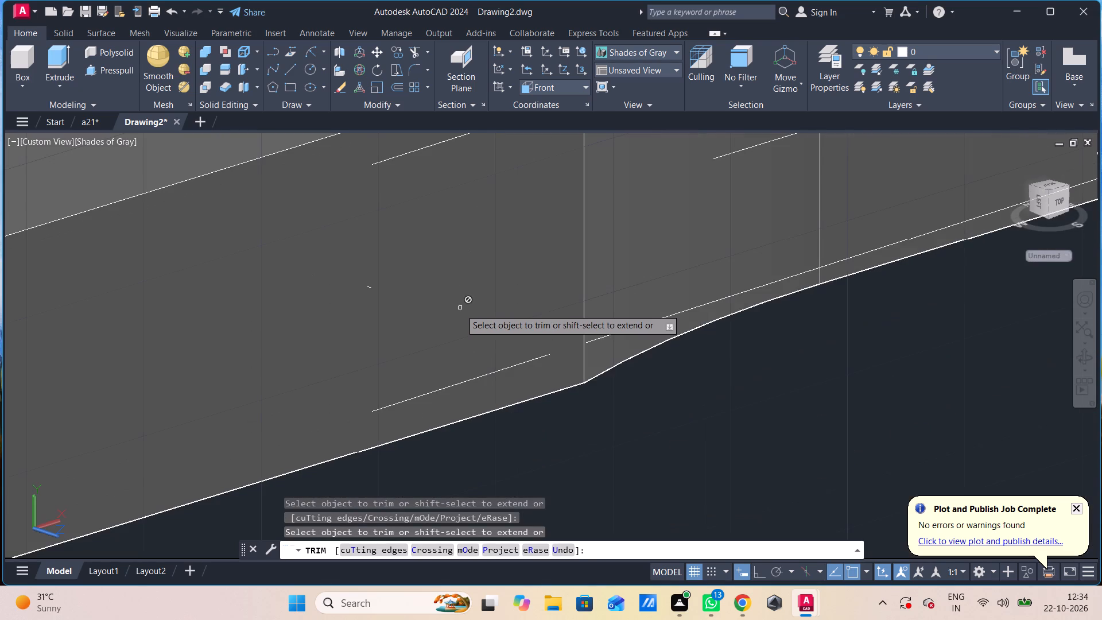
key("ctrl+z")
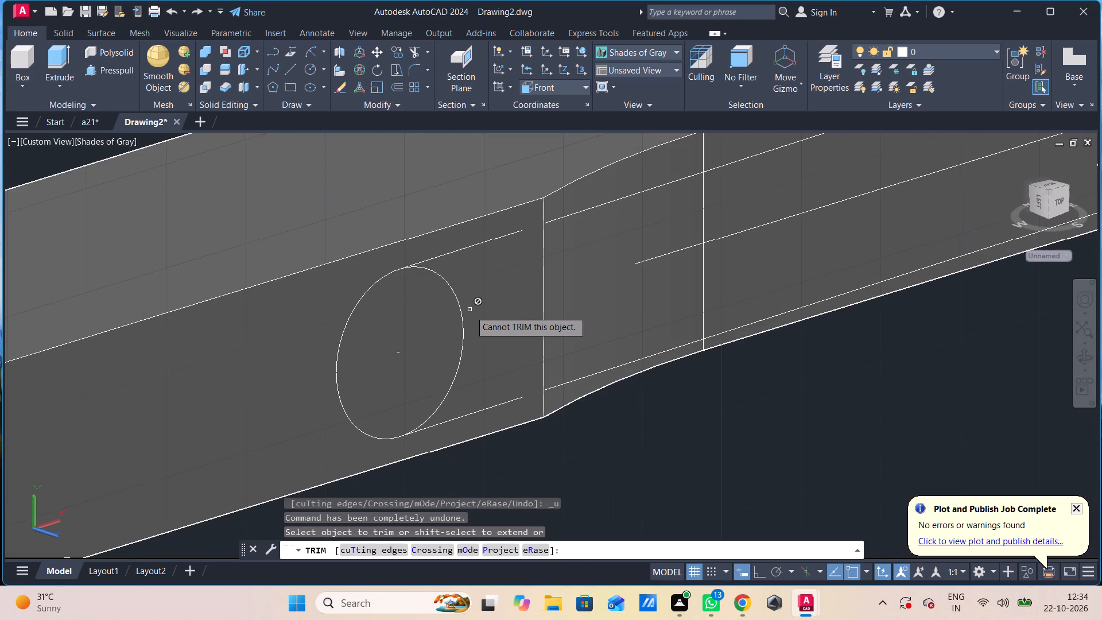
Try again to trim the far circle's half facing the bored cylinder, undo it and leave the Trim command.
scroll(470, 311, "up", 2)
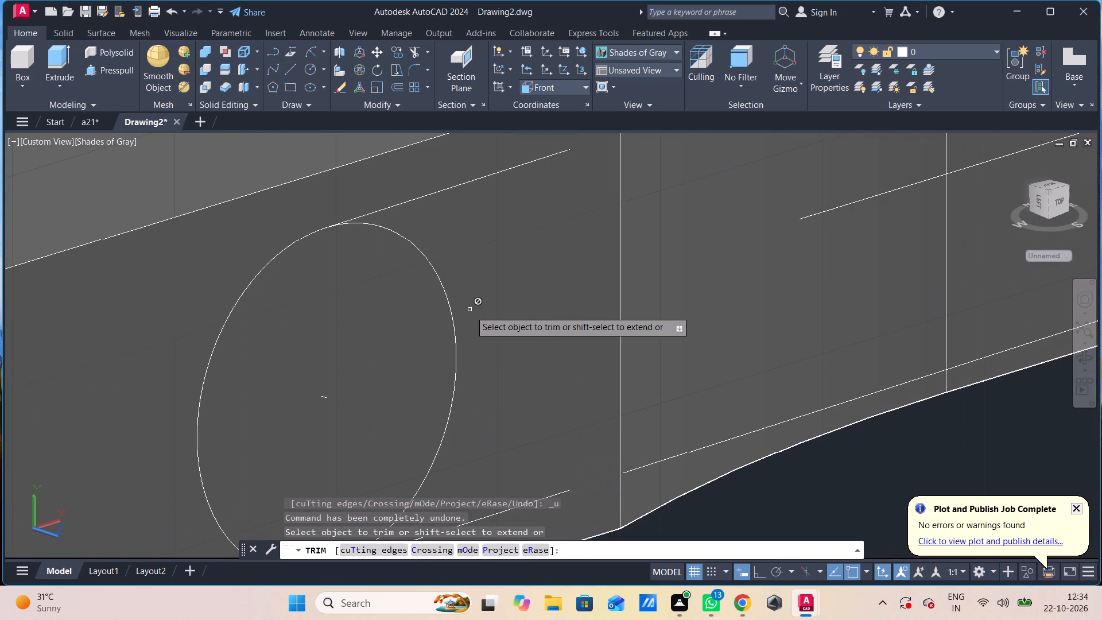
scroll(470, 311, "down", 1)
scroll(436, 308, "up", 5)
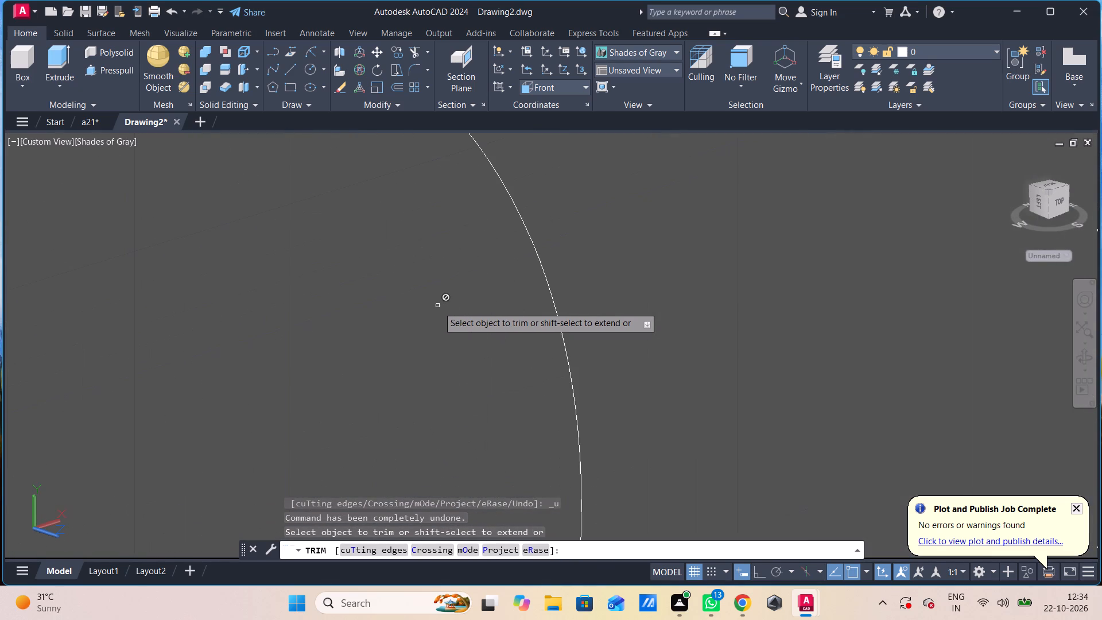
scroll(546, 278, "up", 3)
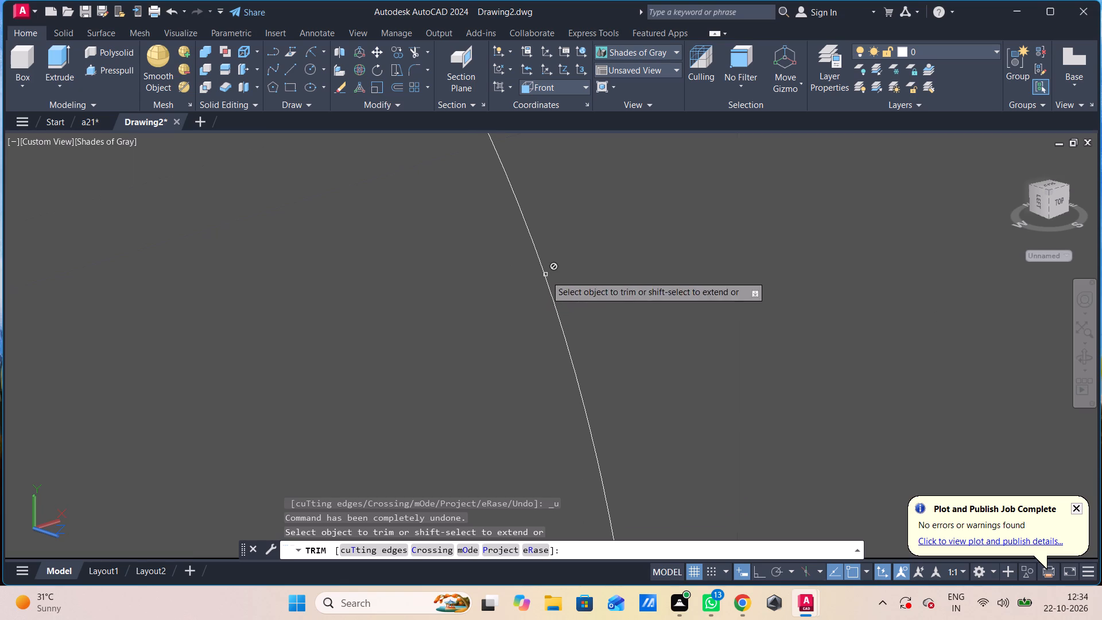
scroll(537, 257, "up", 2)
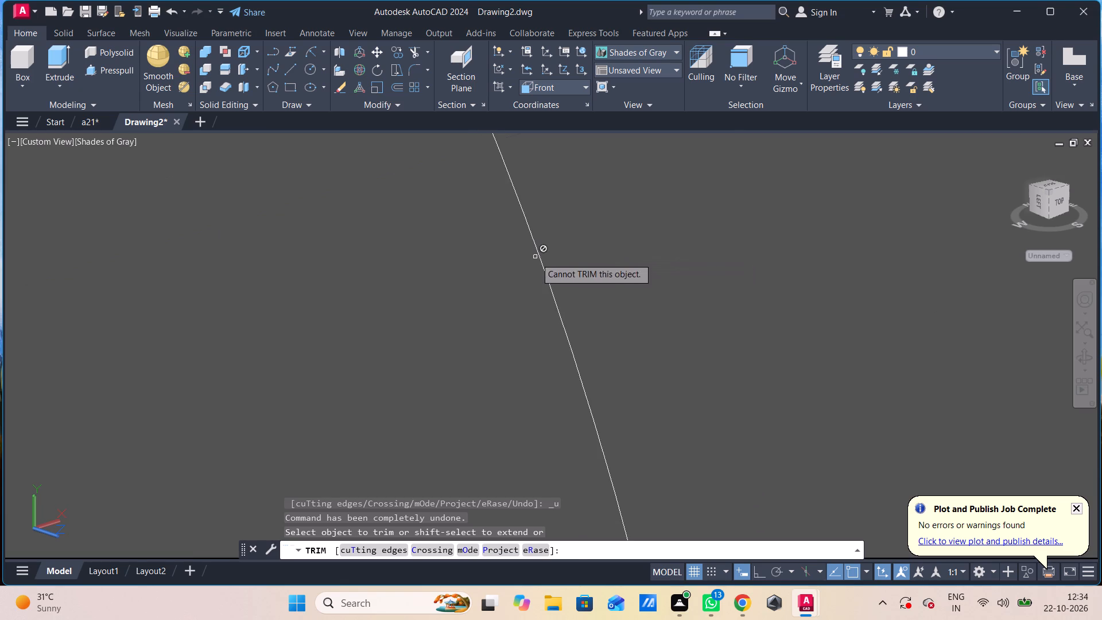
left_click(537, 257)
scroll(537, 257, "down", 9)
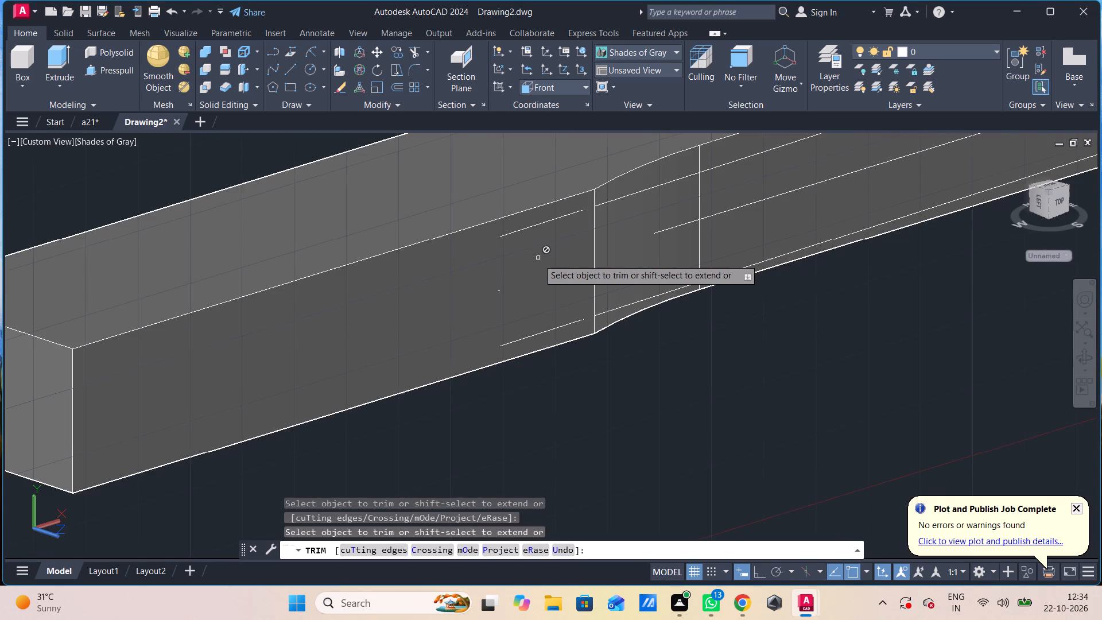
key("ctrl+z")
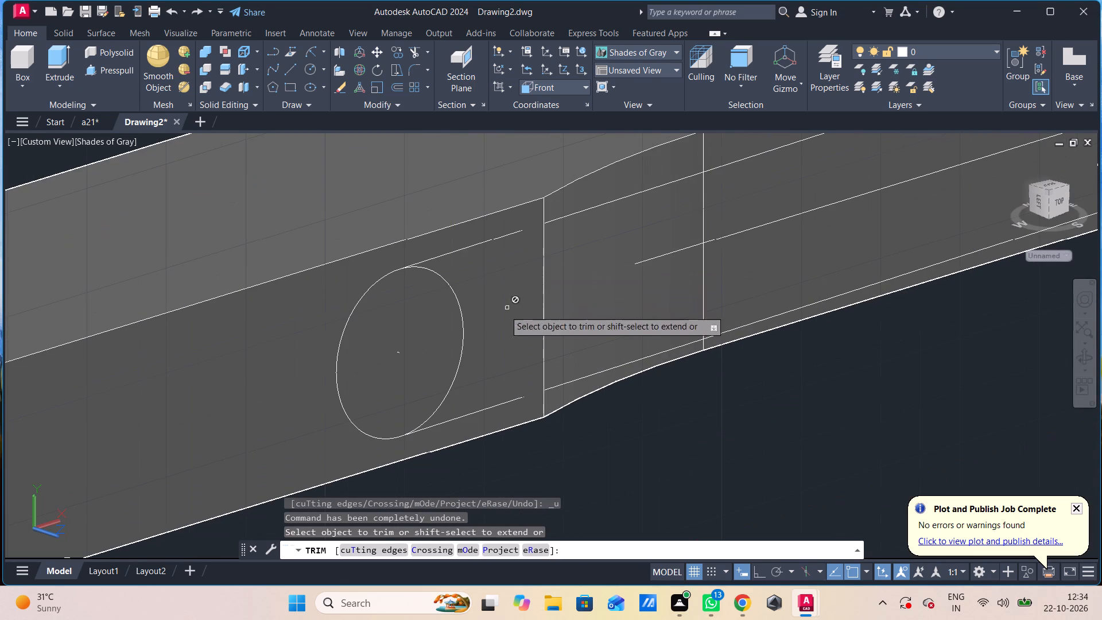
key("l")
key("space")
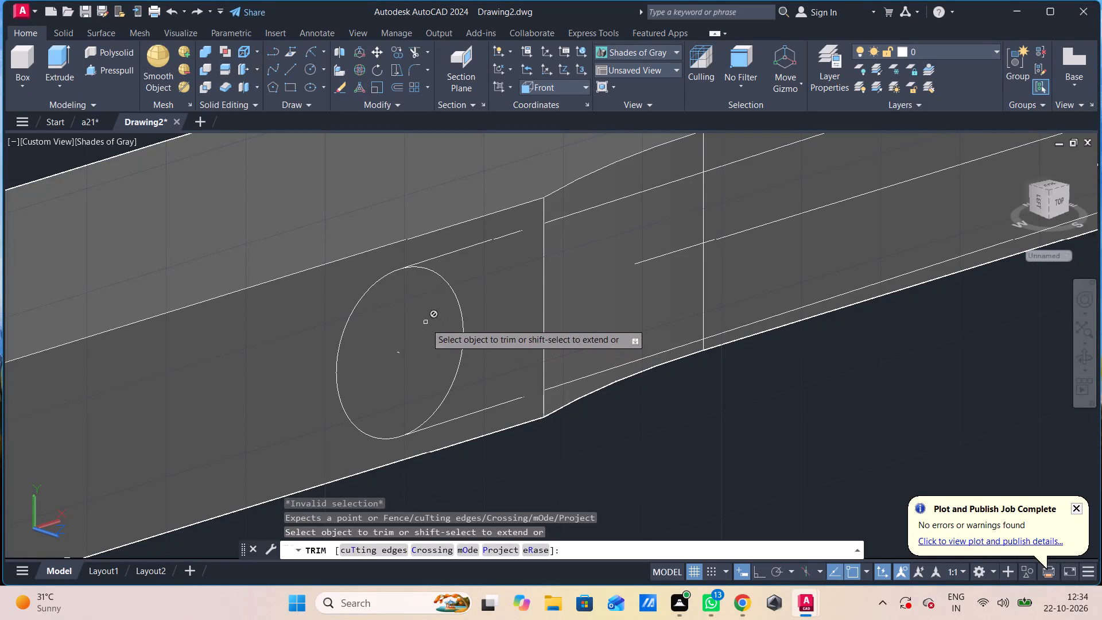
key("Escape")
Draw a vertical 16-unit line across the far circle, from its top point to its bottom point.
key("l")
key("space")
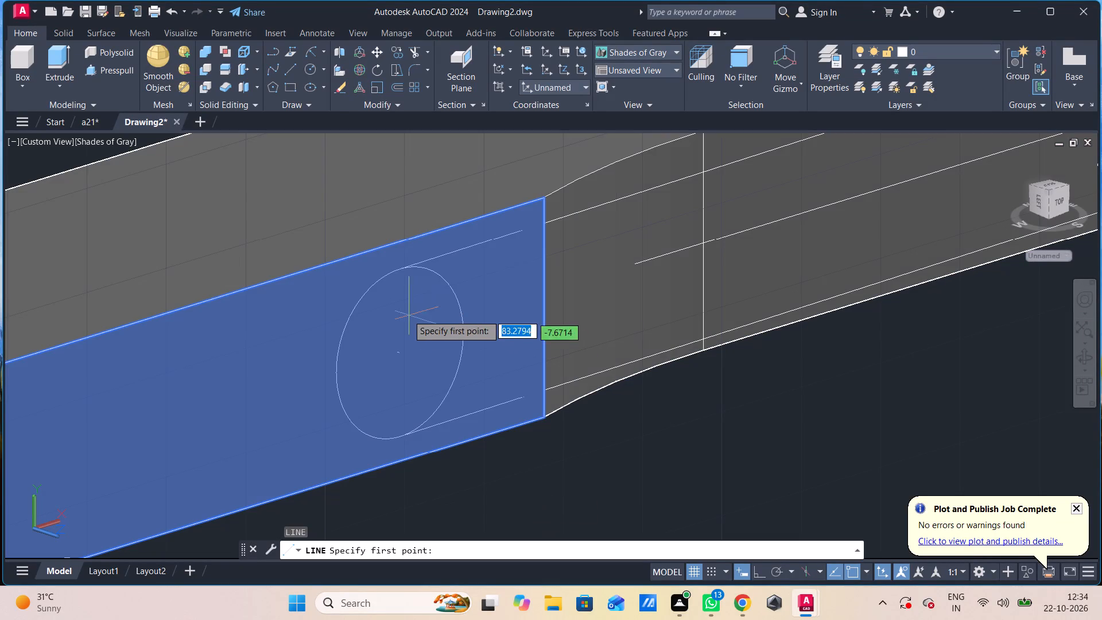
left_click(403, 272)
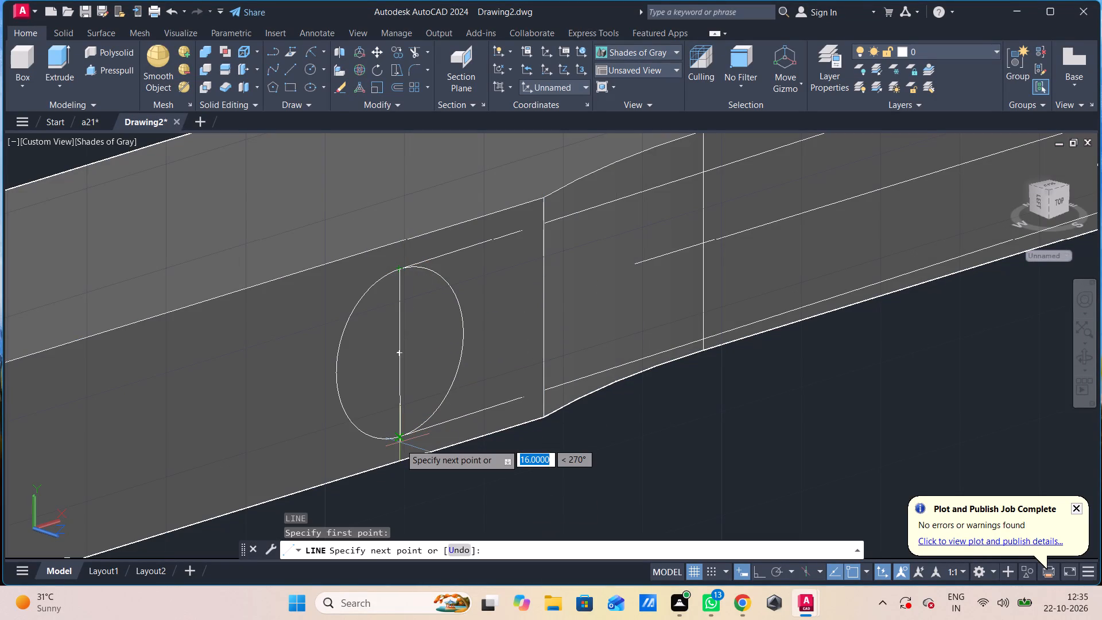
left_click(396, 440)
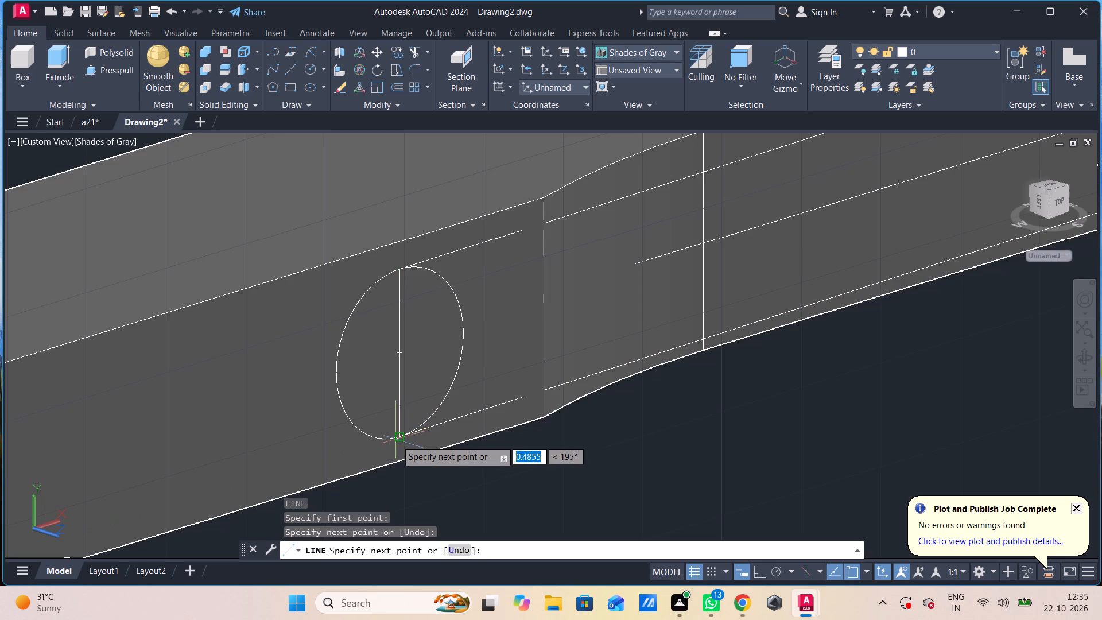
key("Escape")
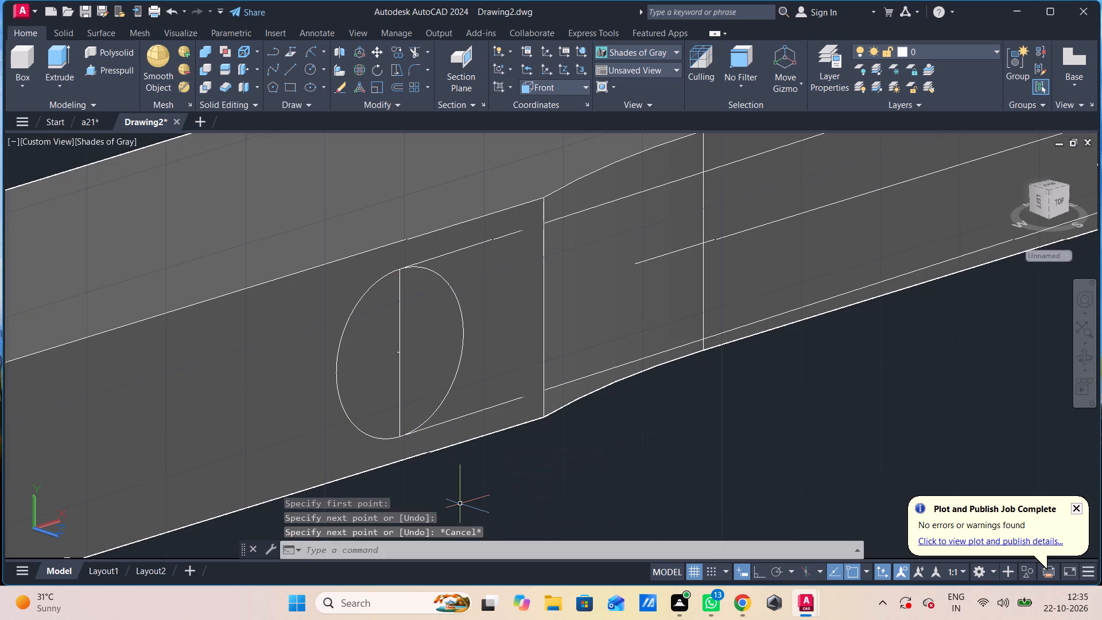
Trim away the far circle's half facing the bored cylinder, using the vertical line across the circle as the boundary.
type("tr")
key("space")
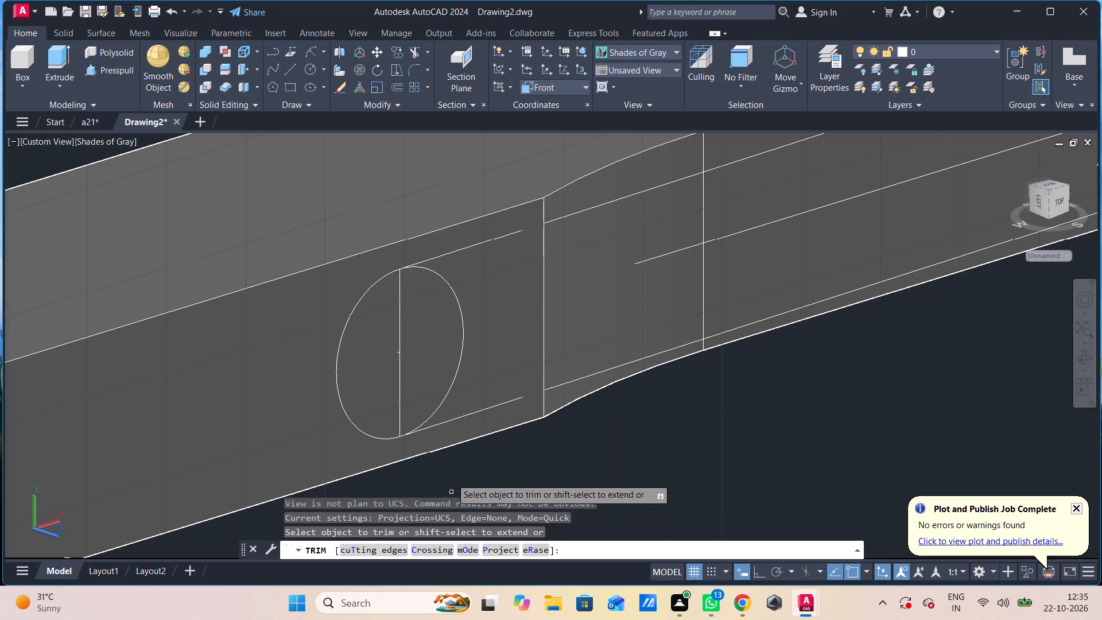
scroll(452, 402, "up", 6)
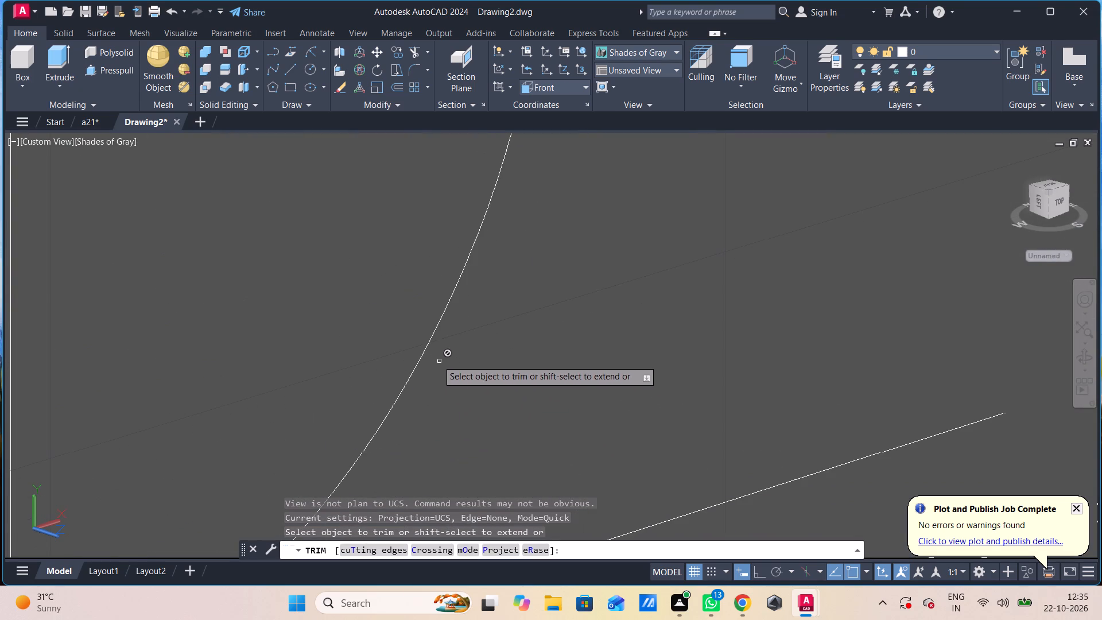
left_click(433, 337)
scroll(436, 342, "down", 1)
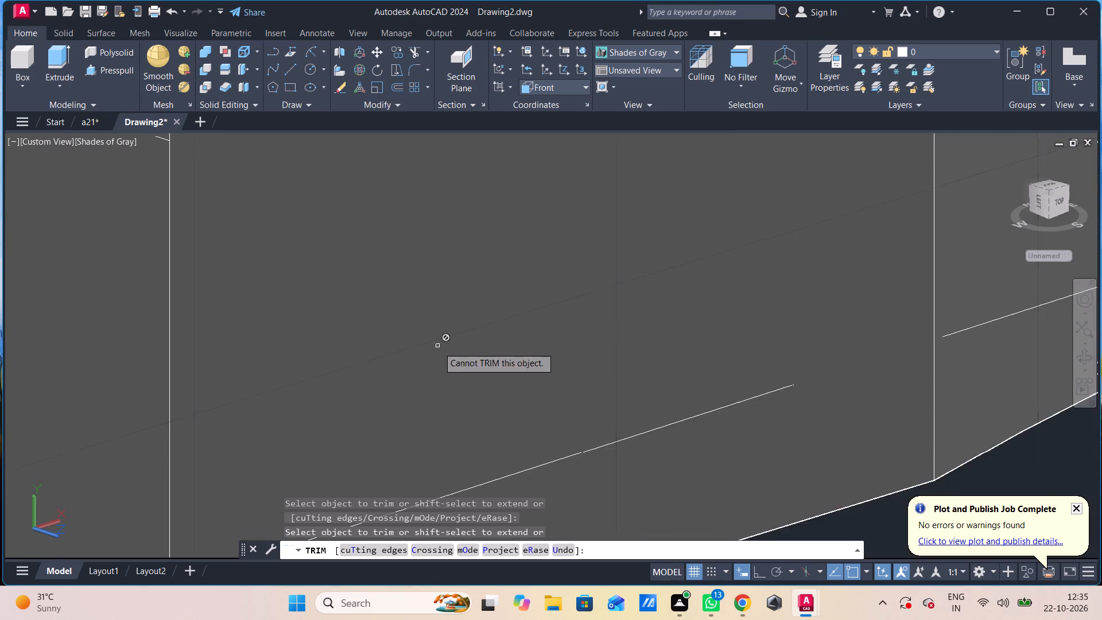
scroll(438, 347, "down", 2)
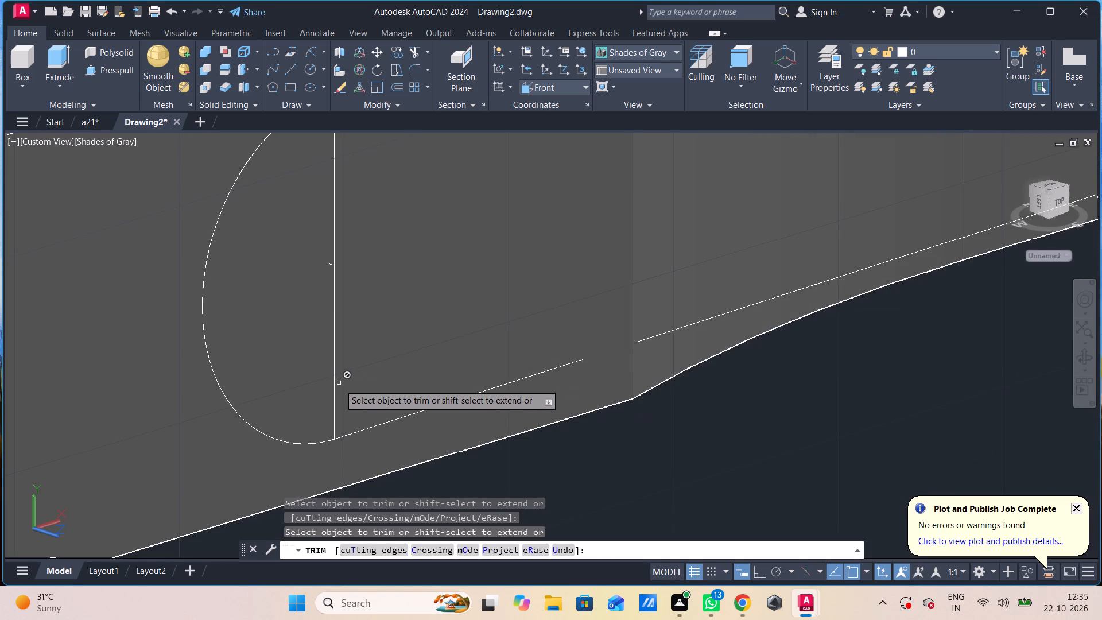
scroll(348, 378, "up", 3)
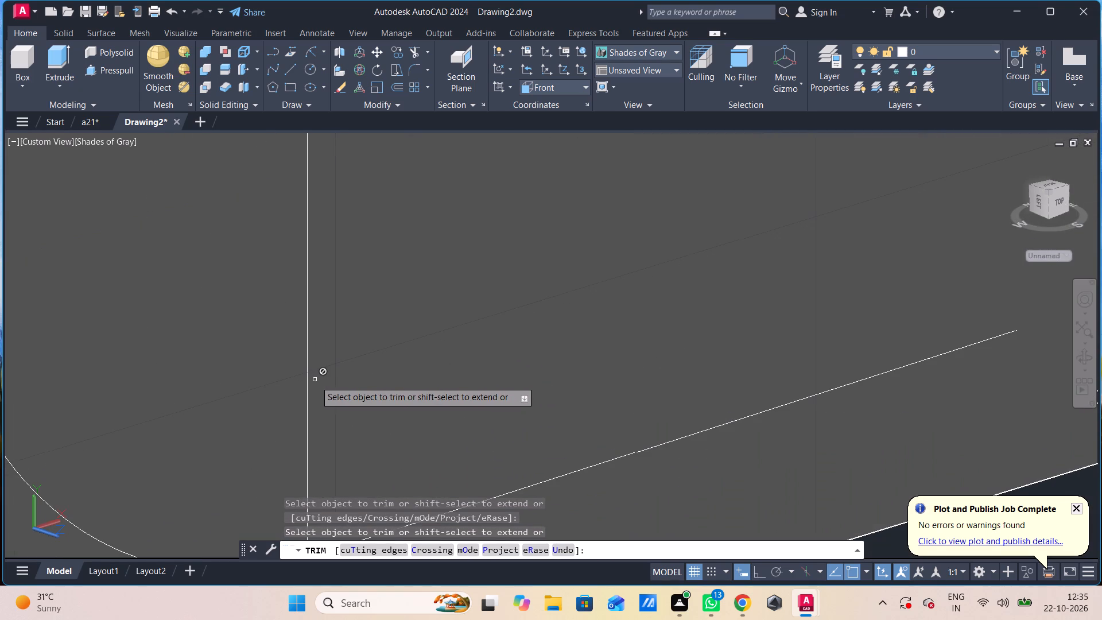
Erase the vertical boundary line across the far rounded end of the slot outline.
key("Escape")
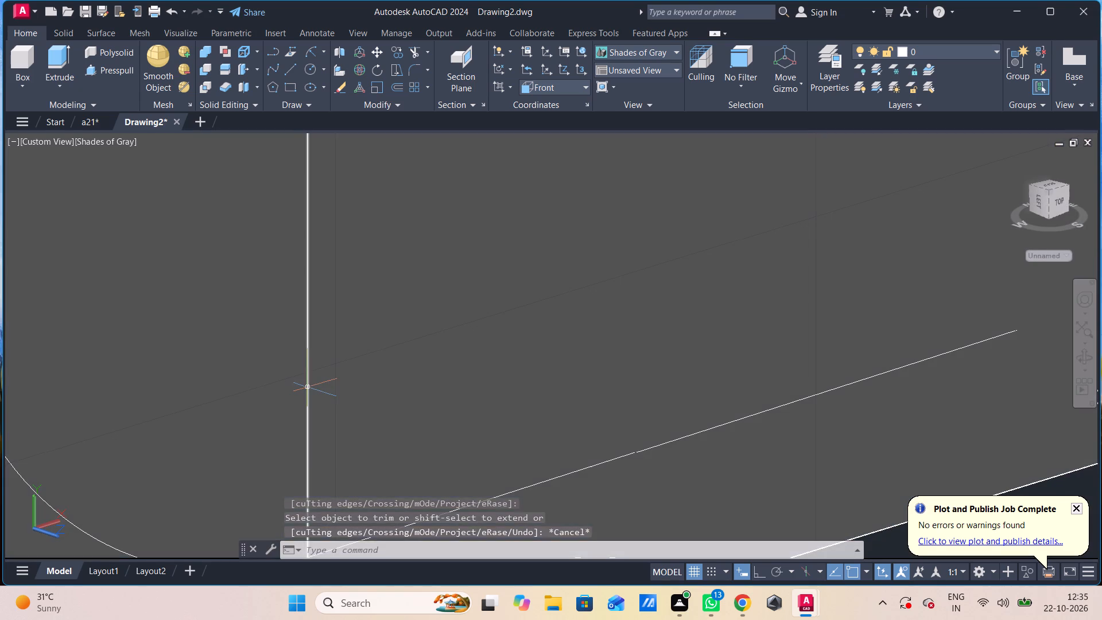
left_click(308, 388)
scroll(308, 390, "down", 4)
key("Delete")
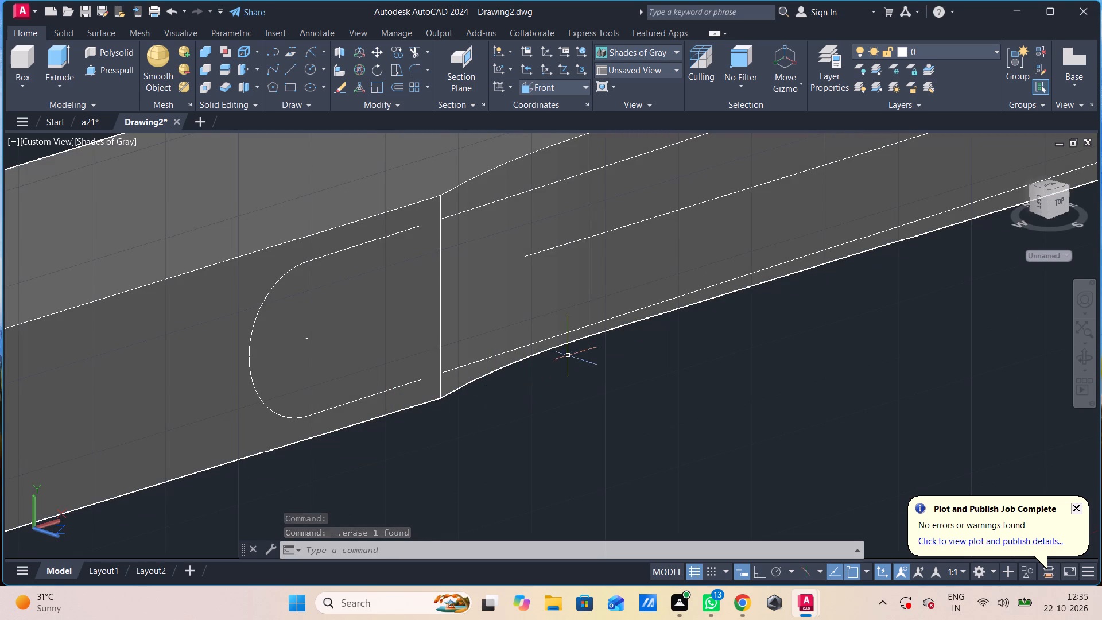
Regenerate the drawing display with the whole arm in view.
scroll(578, 347, "down", 3)
middle_click_drag(539, 361, 428, 418)
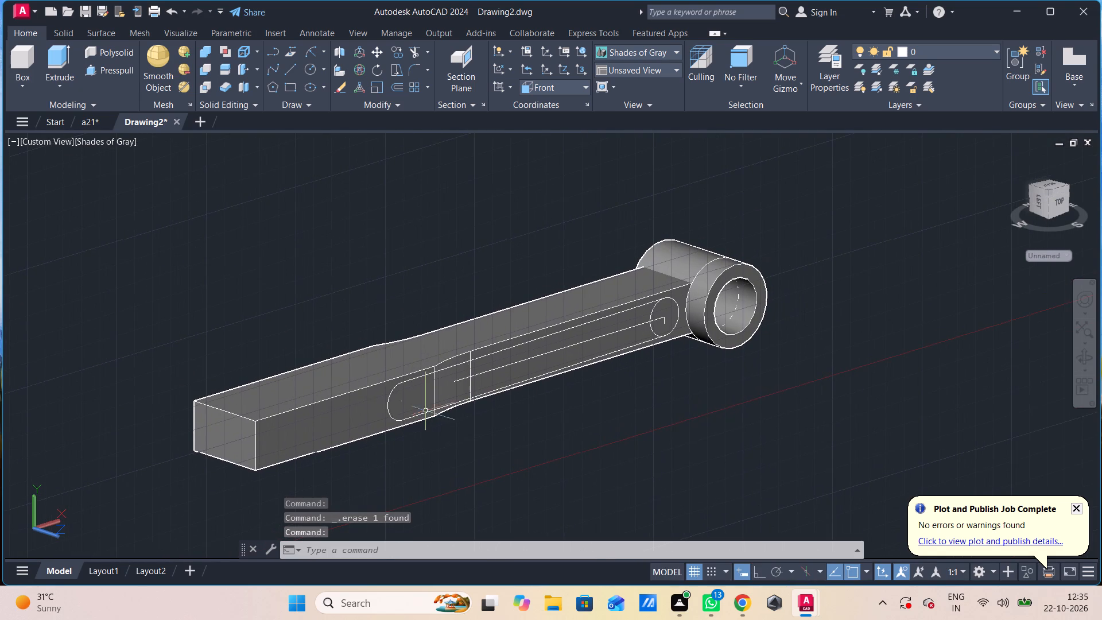
key("r")
key("e")
key("space")
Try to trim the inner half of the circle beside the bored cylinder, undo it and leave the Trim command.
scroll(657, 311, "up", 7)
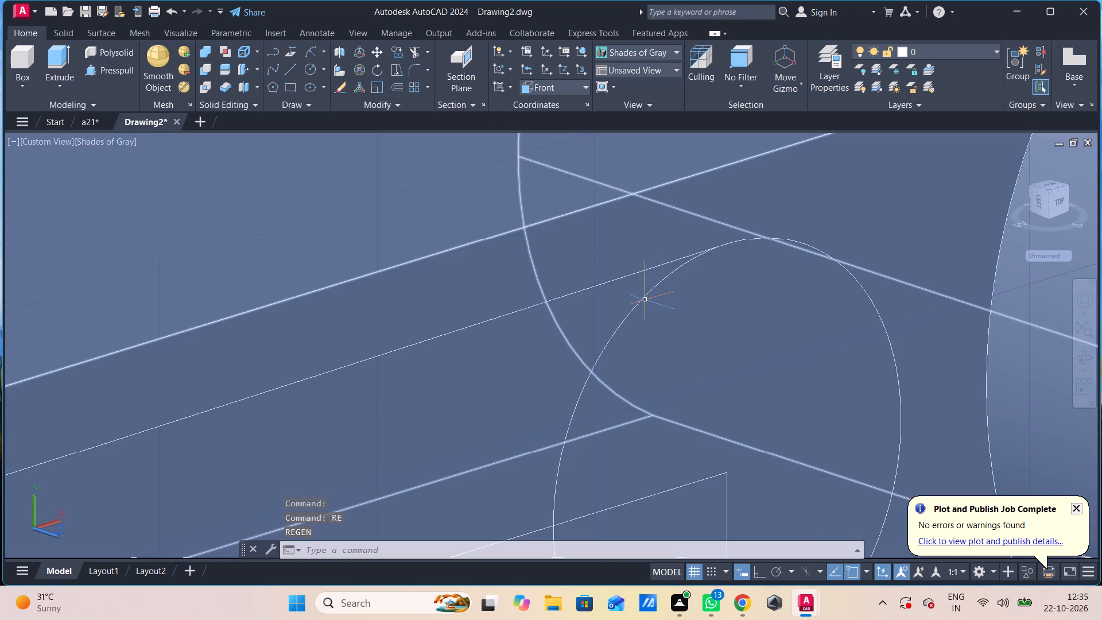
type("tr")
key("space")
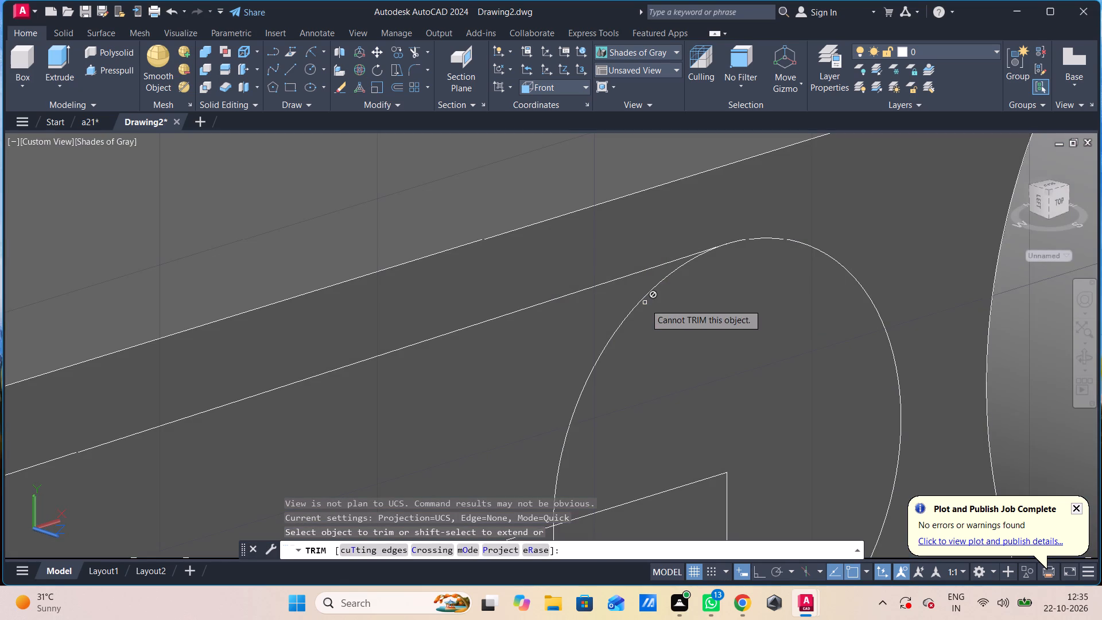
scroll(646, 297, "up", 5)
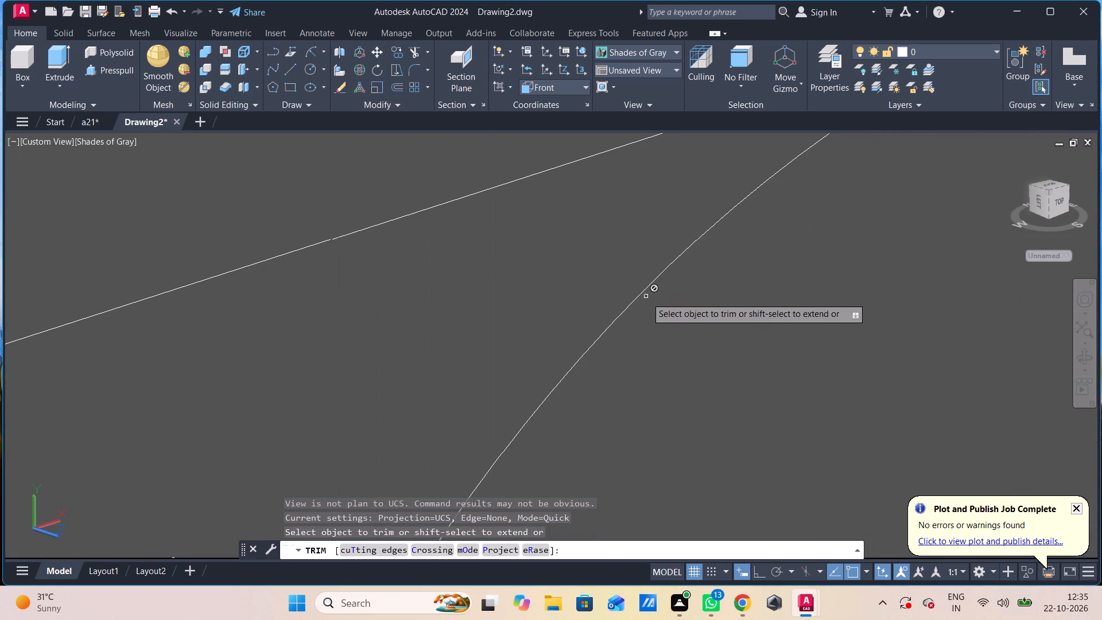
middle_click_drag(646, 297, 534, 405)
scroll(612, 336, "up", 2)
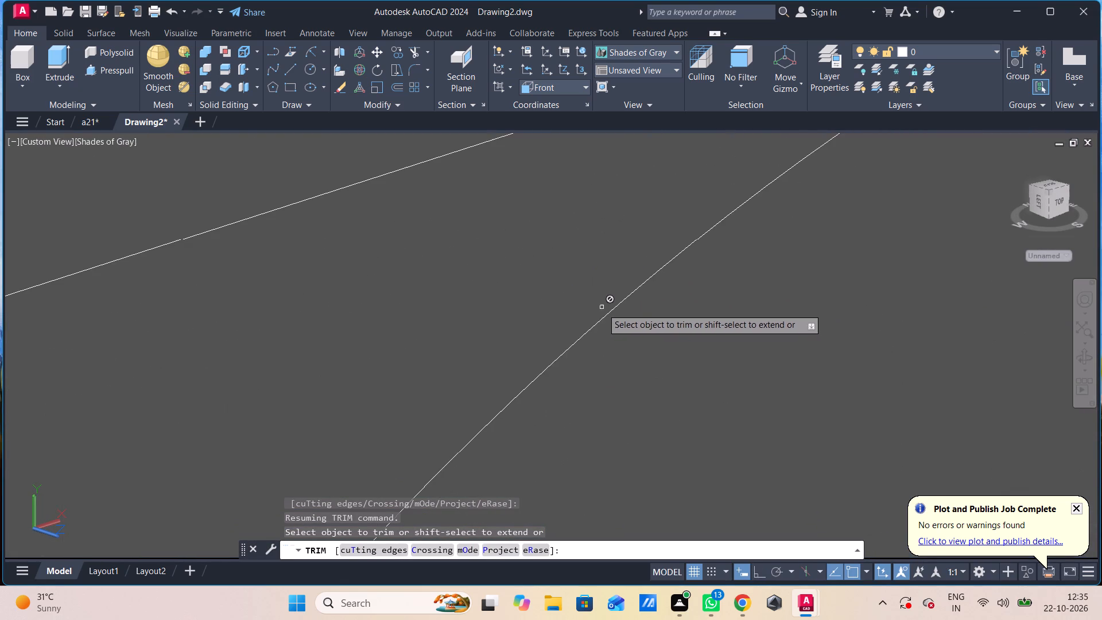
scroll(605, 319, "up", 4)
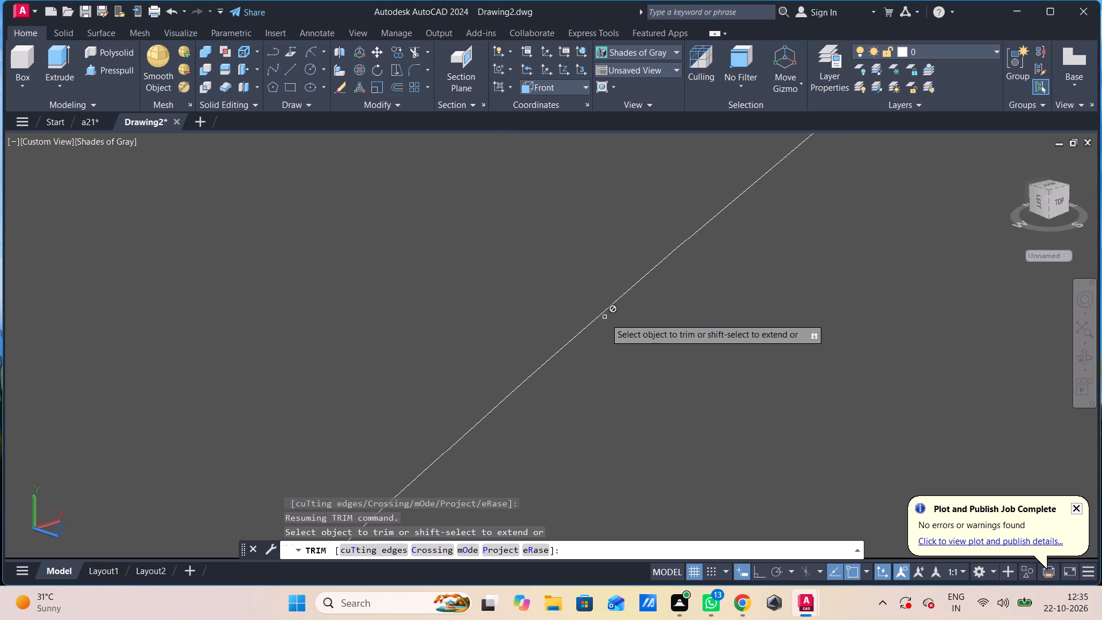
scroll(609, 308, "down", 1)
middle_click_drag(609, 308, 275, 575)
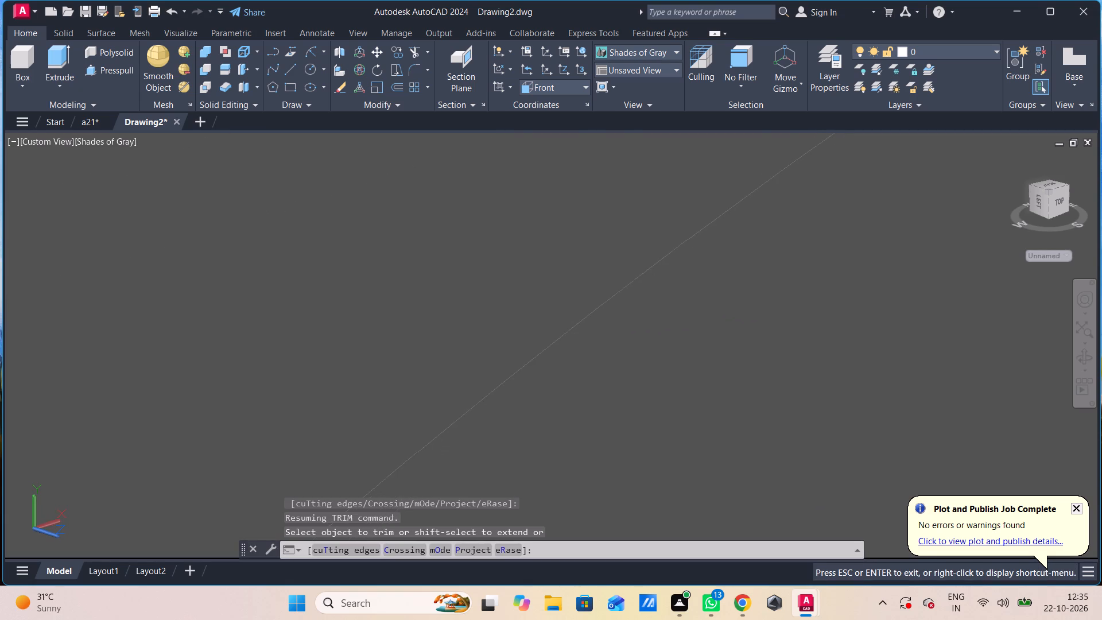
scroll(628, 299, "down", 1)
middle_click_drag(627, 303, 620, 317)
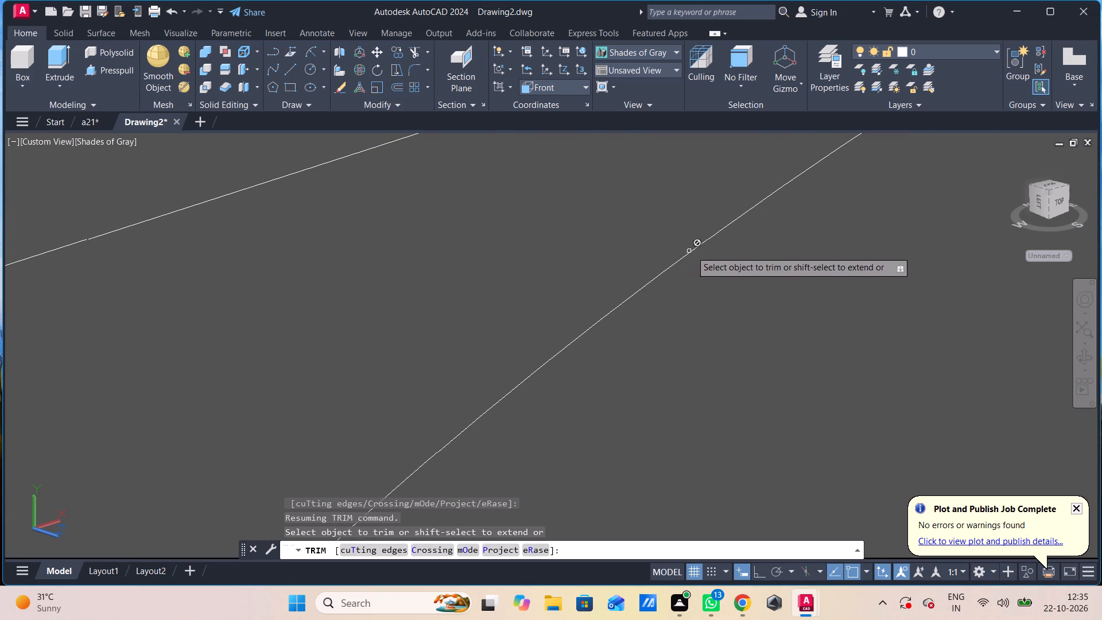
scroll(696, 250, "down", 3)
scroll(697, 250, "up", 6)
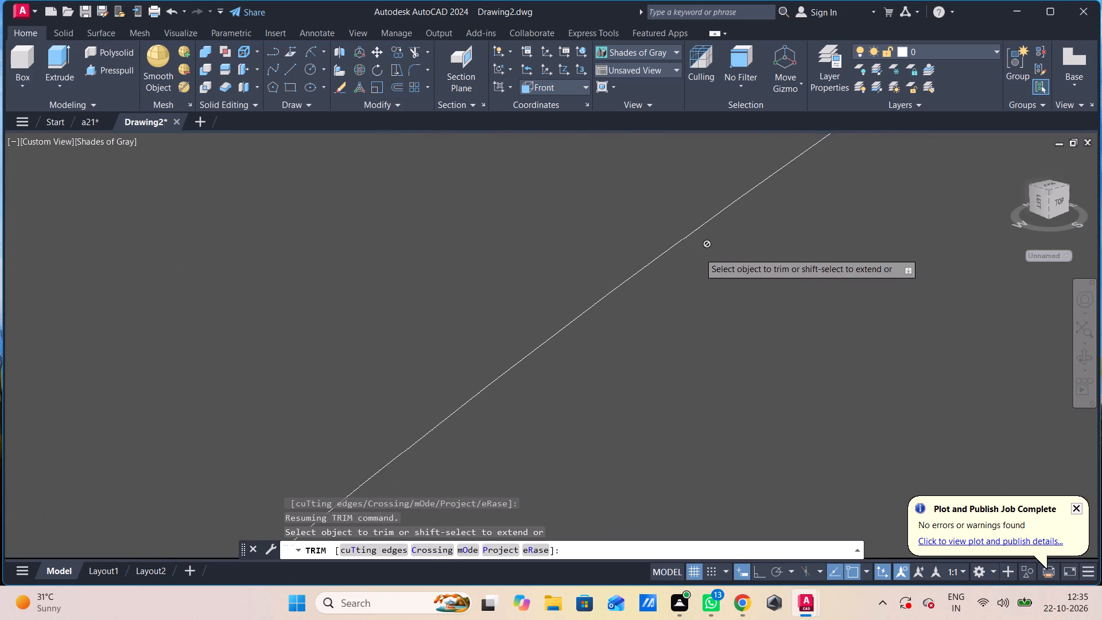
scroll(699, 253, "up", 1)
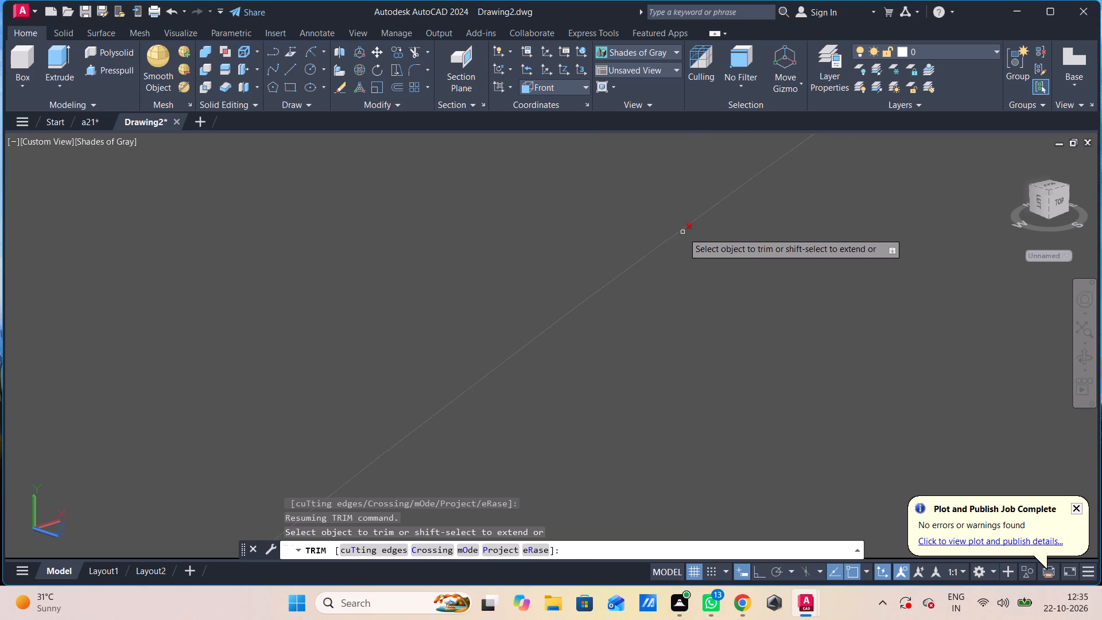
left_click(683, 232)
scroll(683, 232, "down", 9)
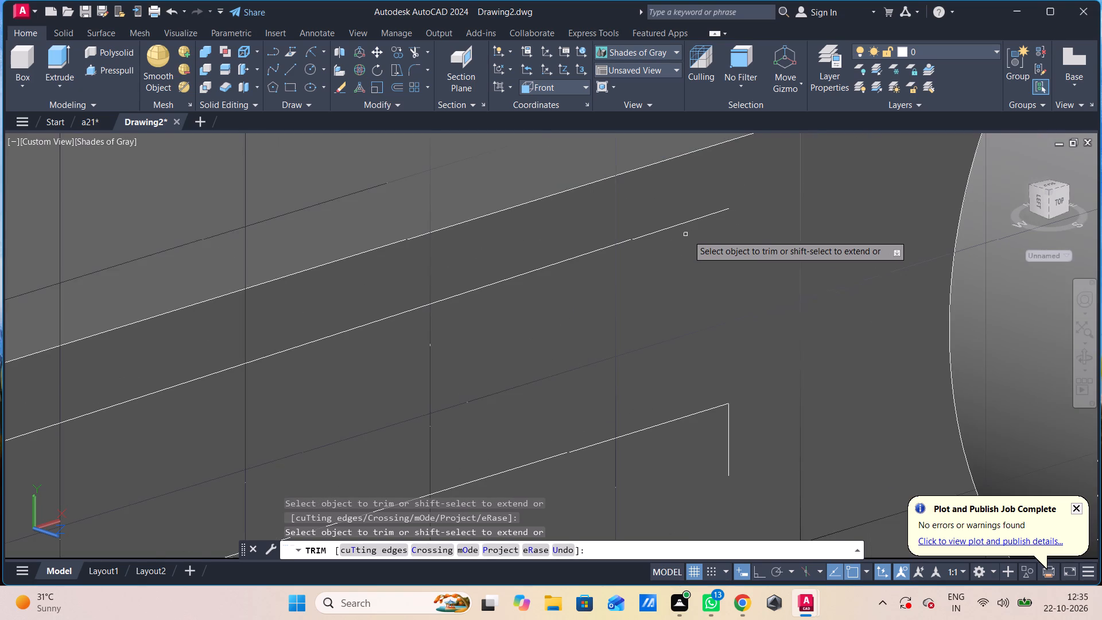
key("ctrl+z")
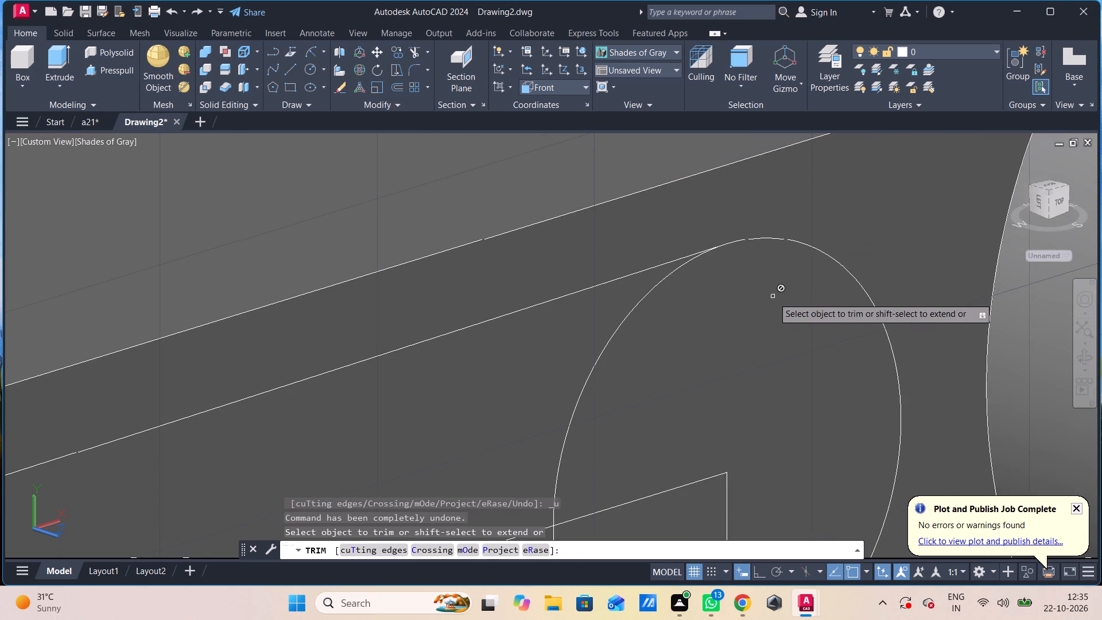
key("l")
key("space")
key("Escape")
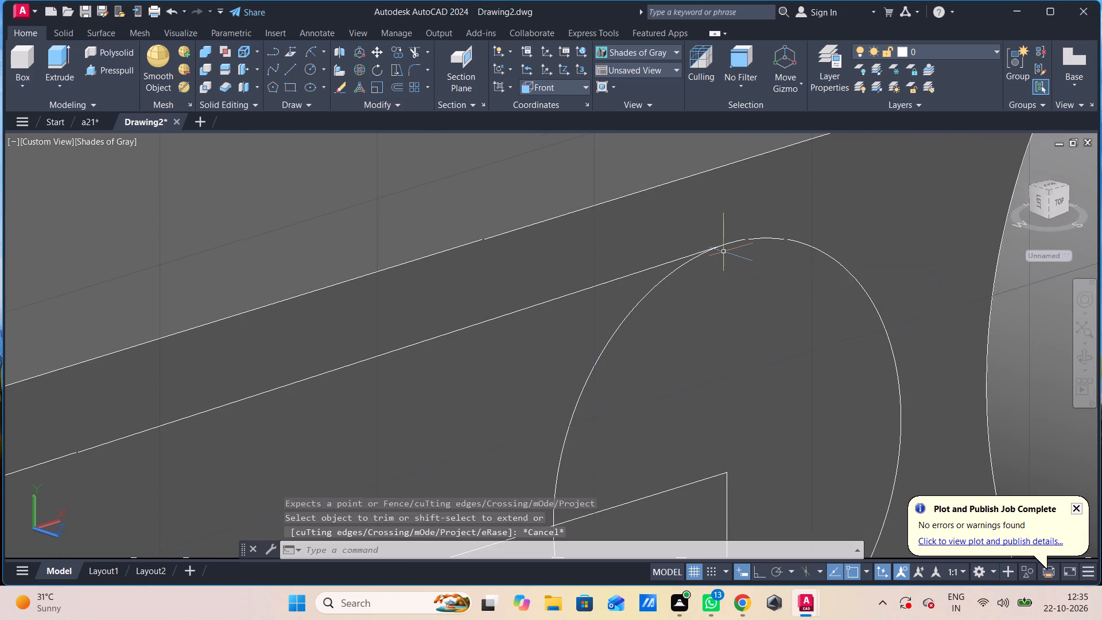
With Ortho on, draw a vertical line across the circle beside the bored cylinder, from the upper slot line's end to the lower one's.
key("l")
key("space")
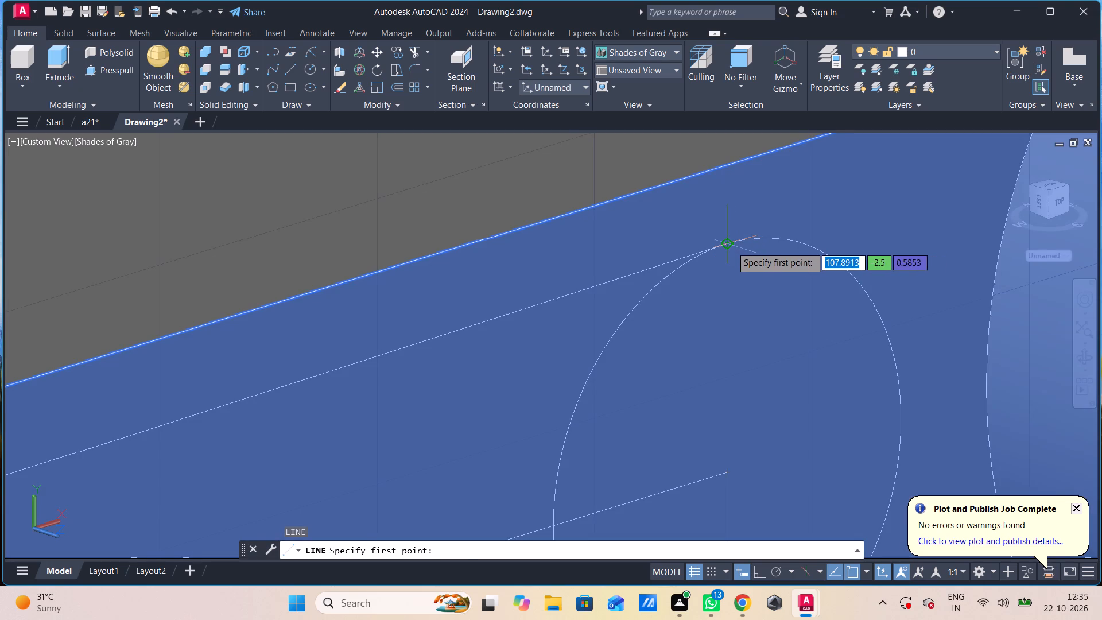
left_click(731, 246)
scroll(733, 332, "down", 3)
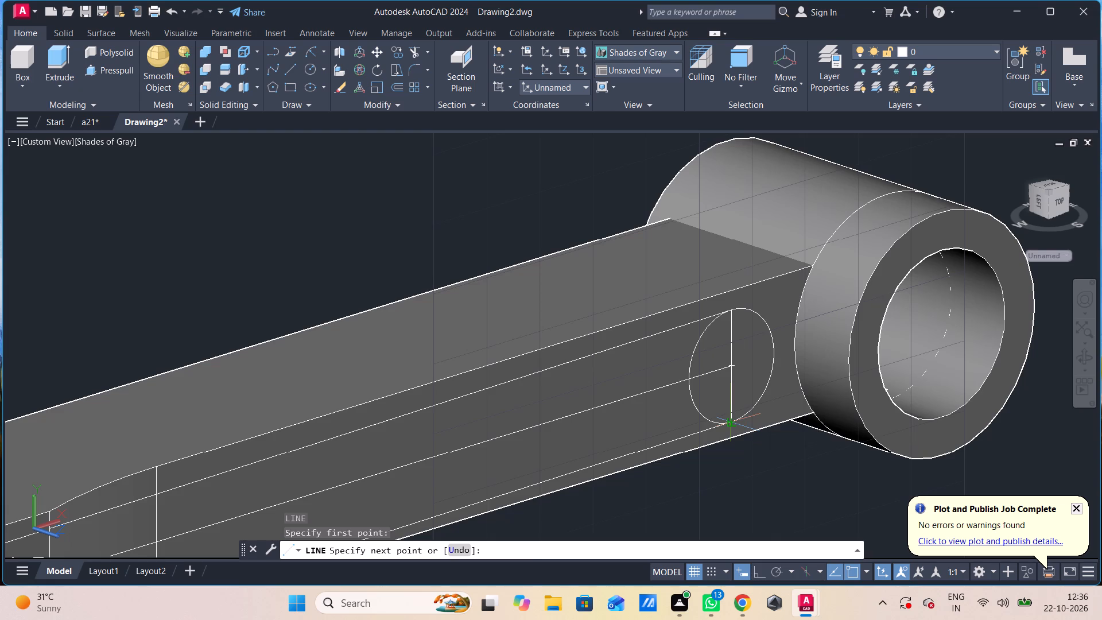
key("F8")
left_click(735, 420)
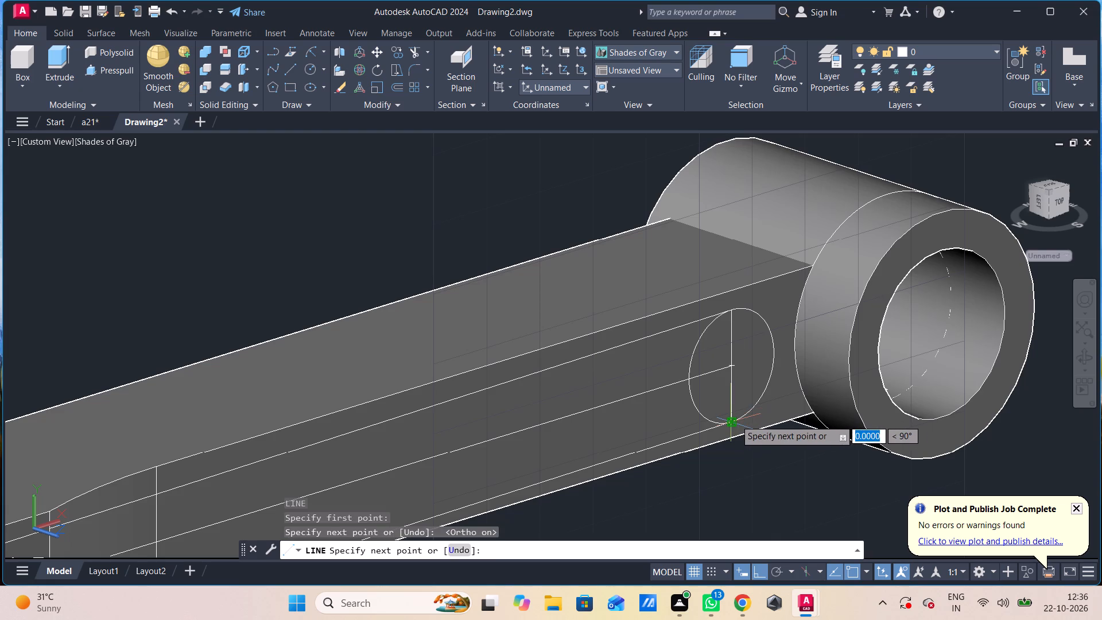
key("Escape")
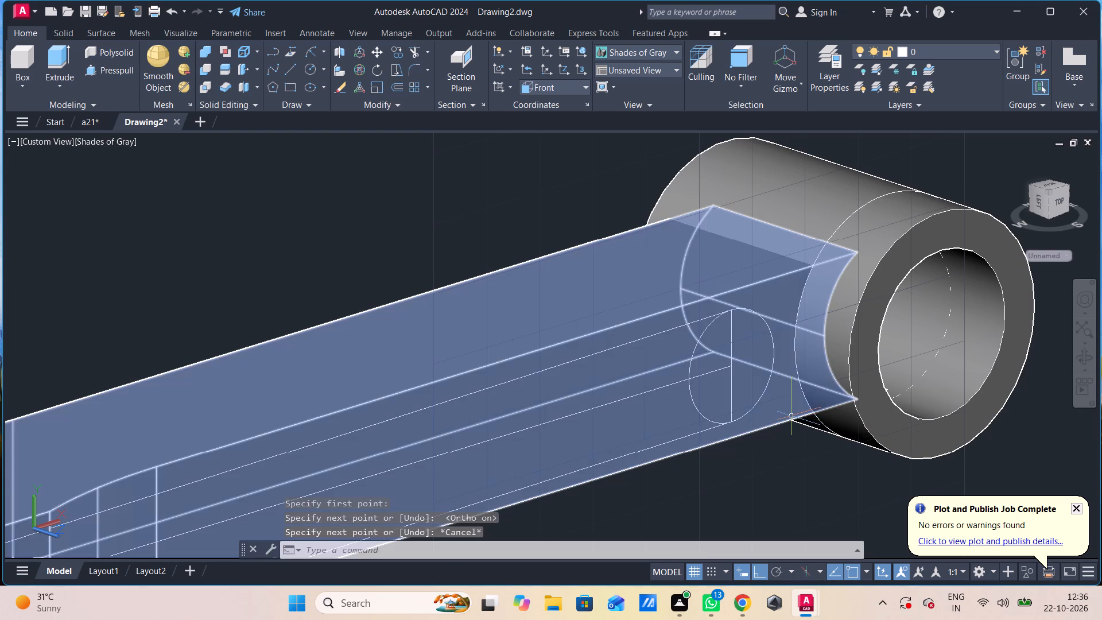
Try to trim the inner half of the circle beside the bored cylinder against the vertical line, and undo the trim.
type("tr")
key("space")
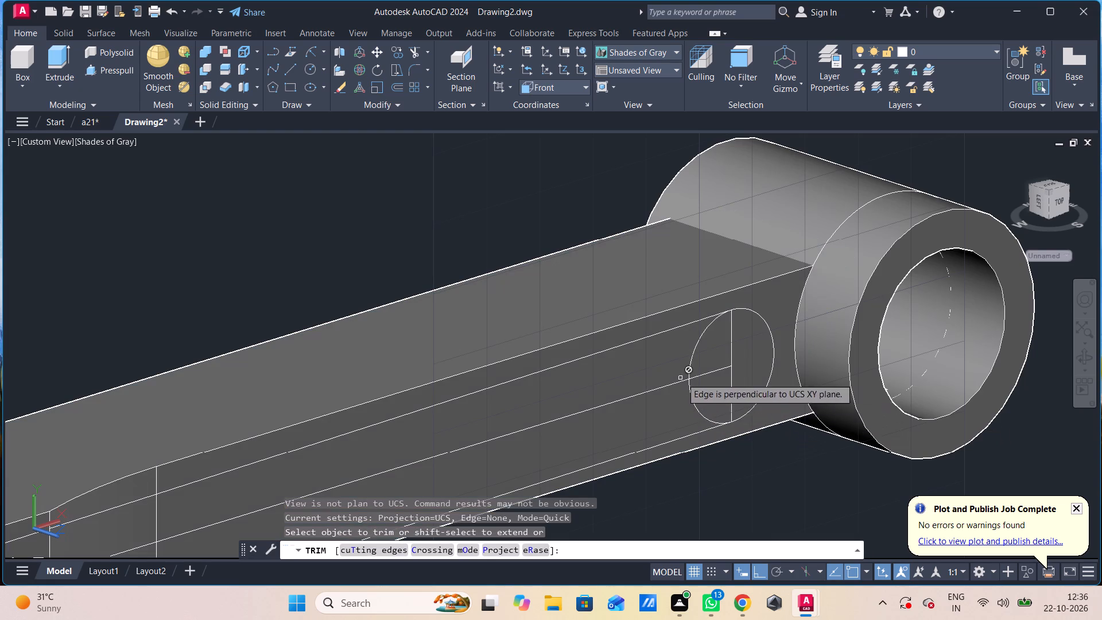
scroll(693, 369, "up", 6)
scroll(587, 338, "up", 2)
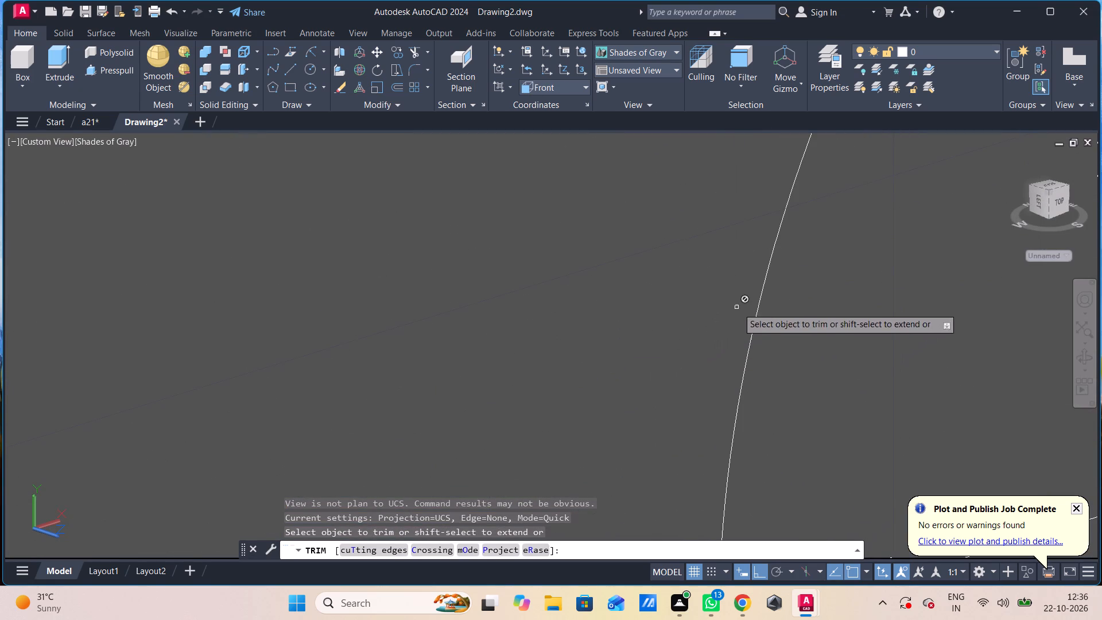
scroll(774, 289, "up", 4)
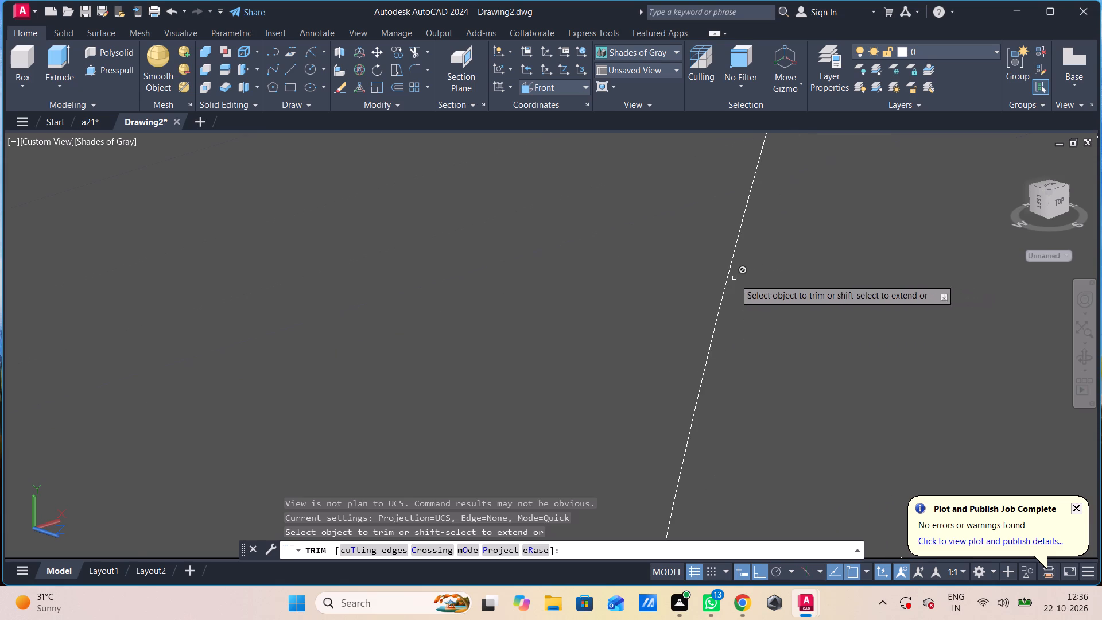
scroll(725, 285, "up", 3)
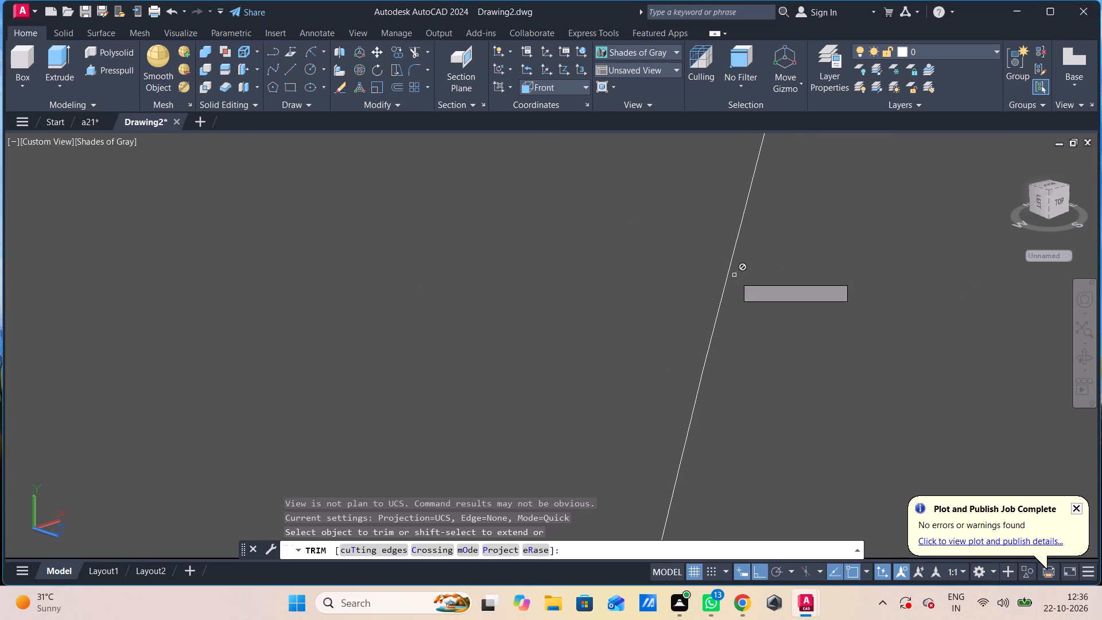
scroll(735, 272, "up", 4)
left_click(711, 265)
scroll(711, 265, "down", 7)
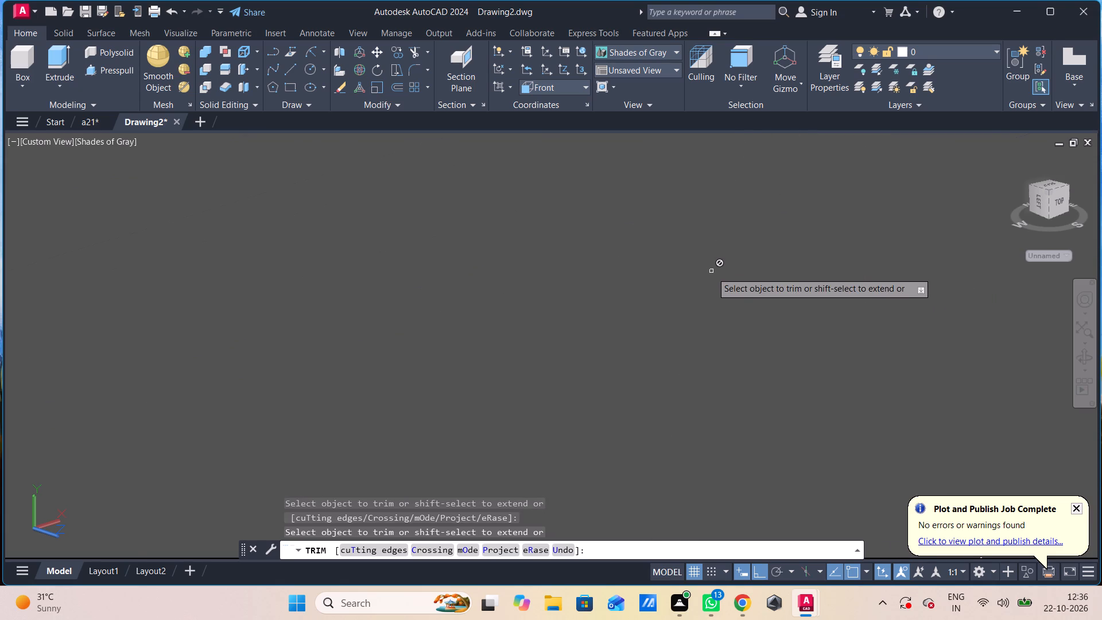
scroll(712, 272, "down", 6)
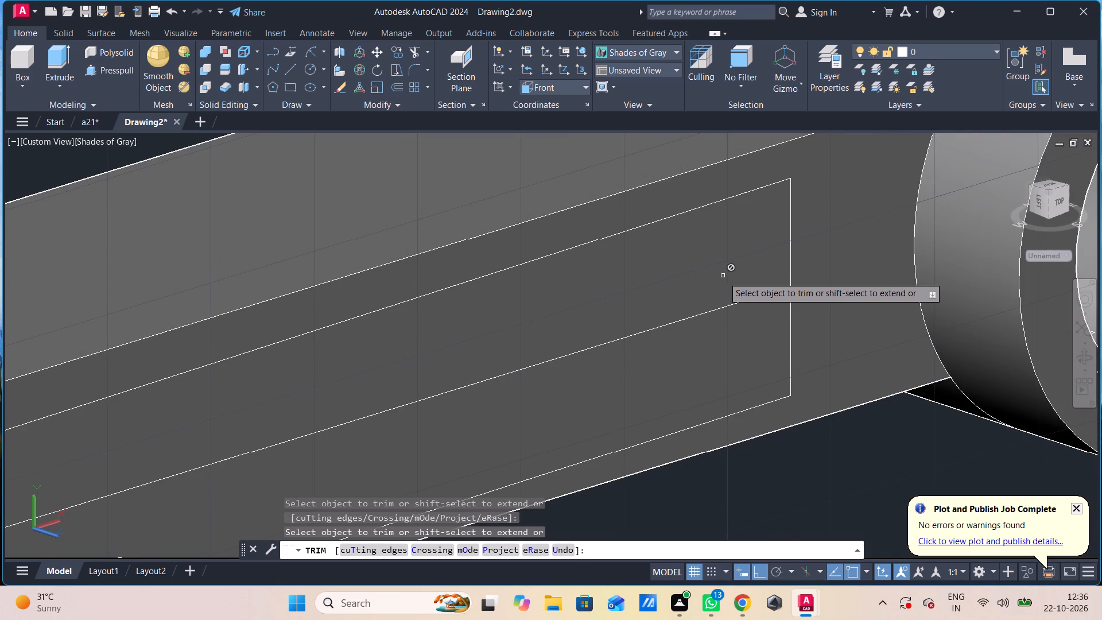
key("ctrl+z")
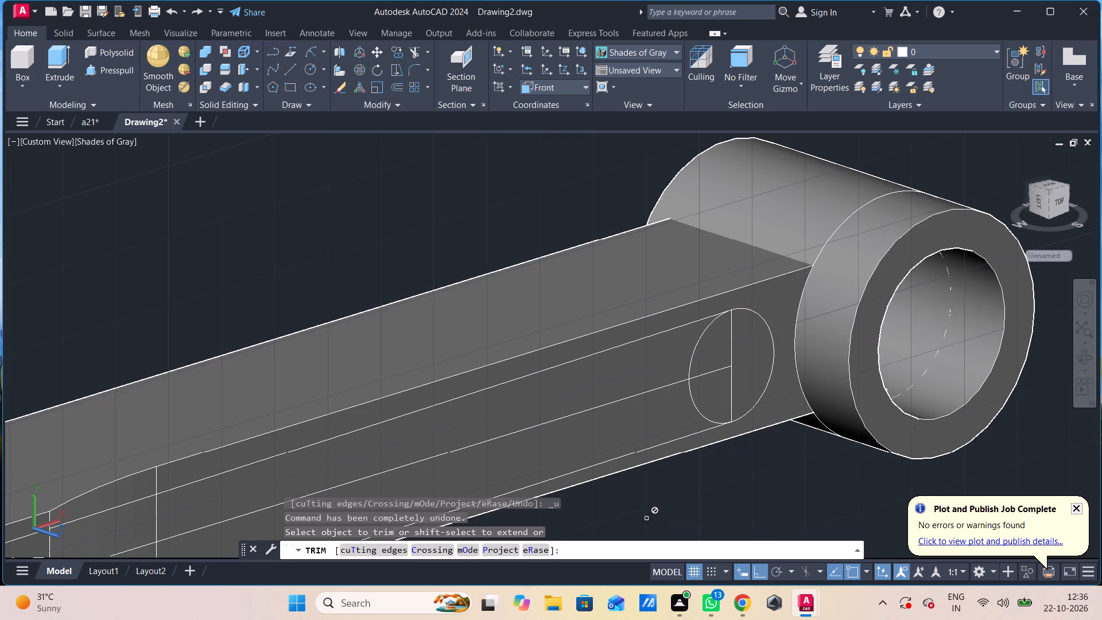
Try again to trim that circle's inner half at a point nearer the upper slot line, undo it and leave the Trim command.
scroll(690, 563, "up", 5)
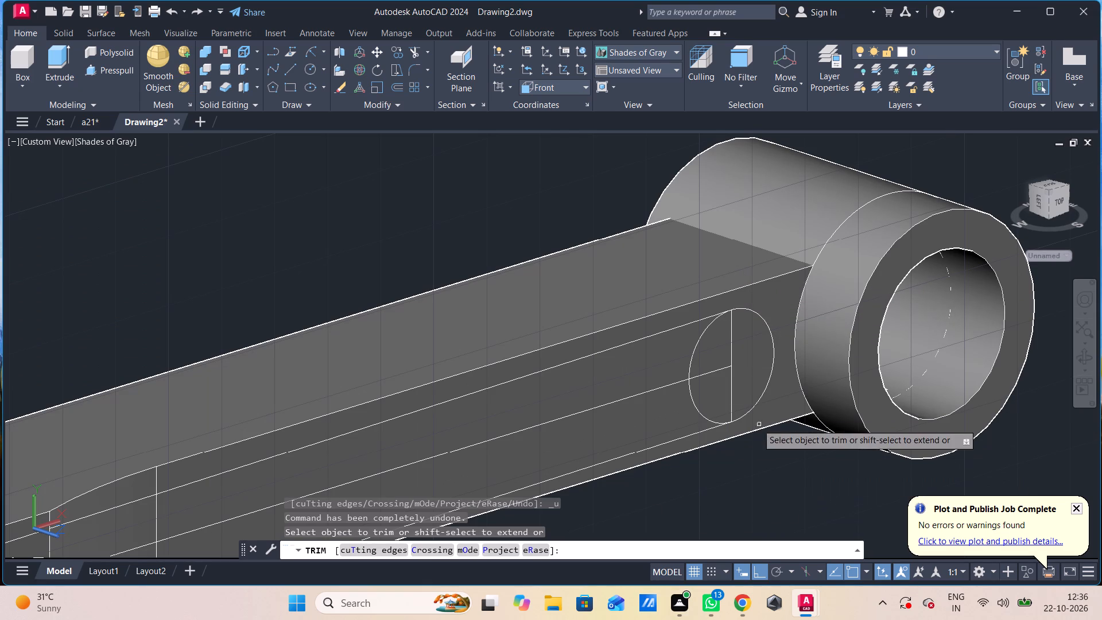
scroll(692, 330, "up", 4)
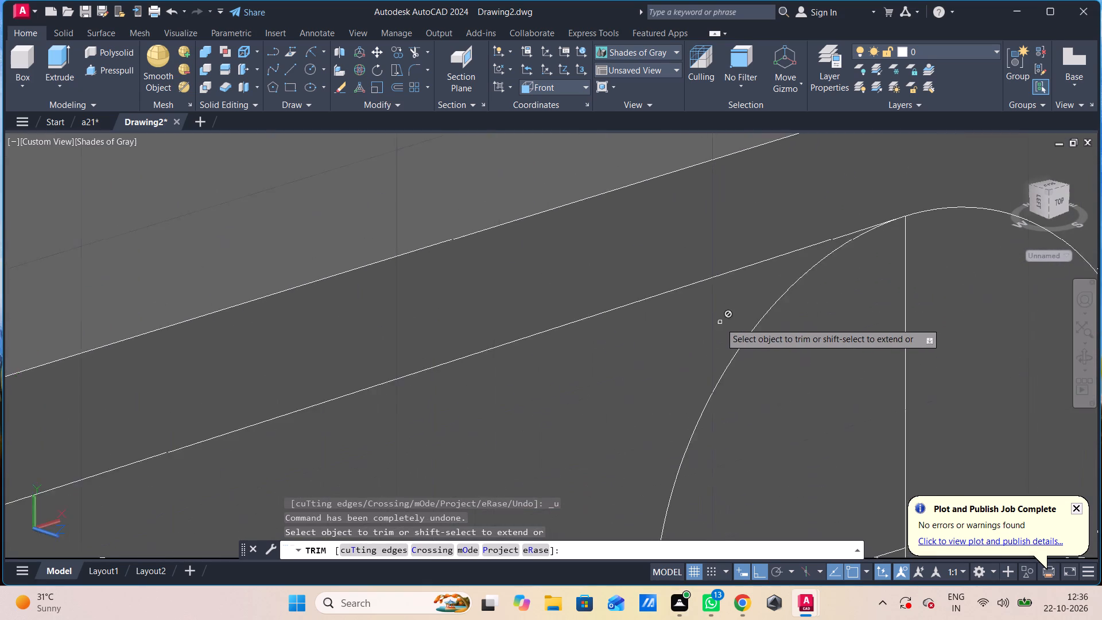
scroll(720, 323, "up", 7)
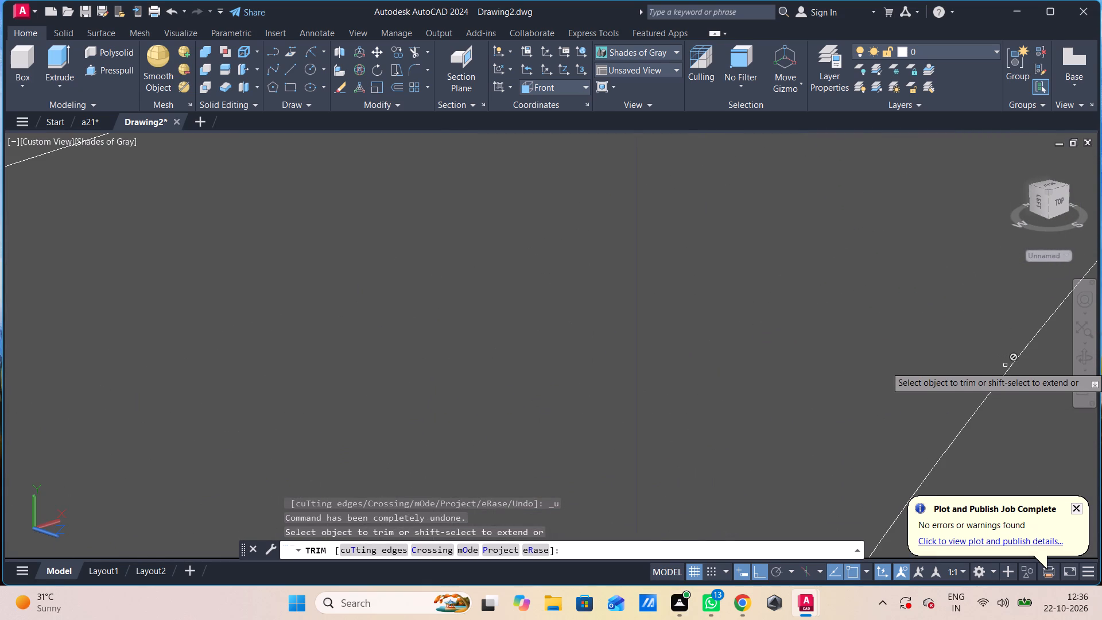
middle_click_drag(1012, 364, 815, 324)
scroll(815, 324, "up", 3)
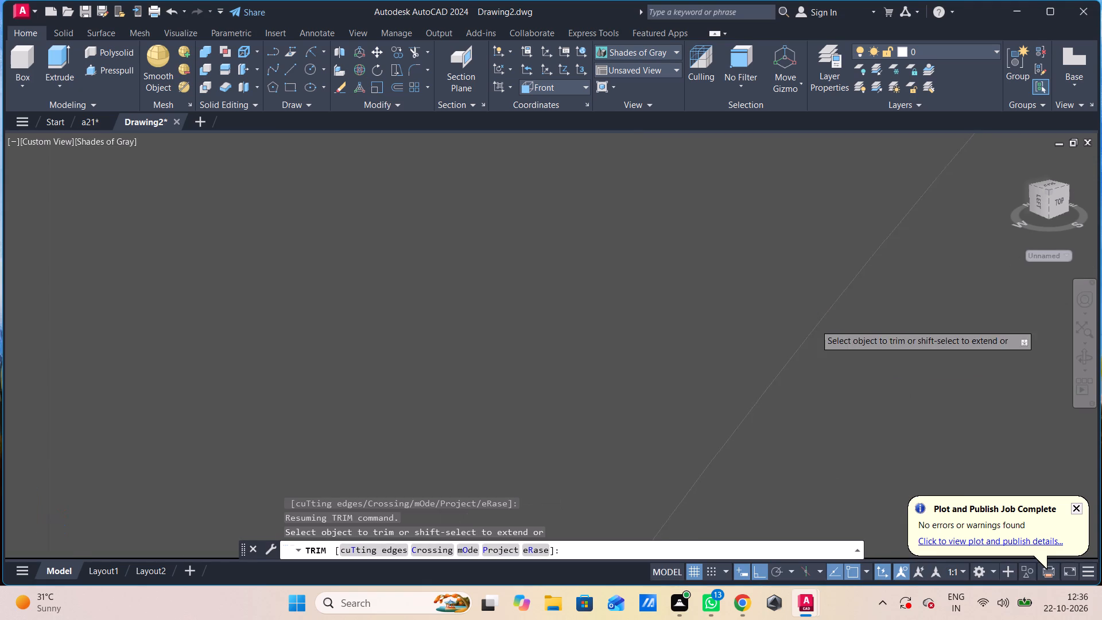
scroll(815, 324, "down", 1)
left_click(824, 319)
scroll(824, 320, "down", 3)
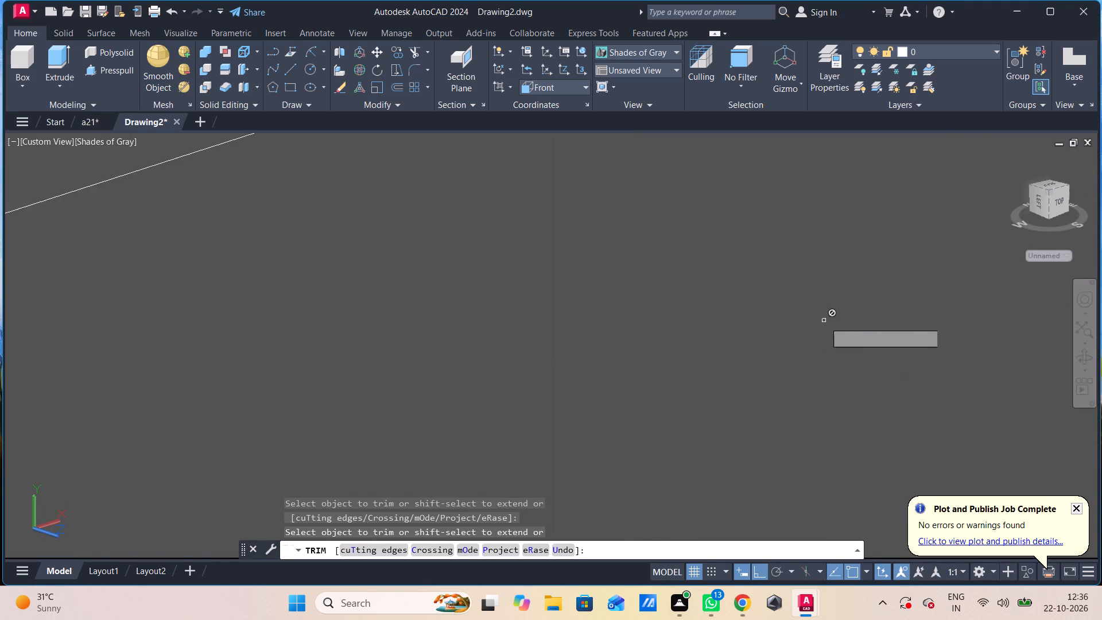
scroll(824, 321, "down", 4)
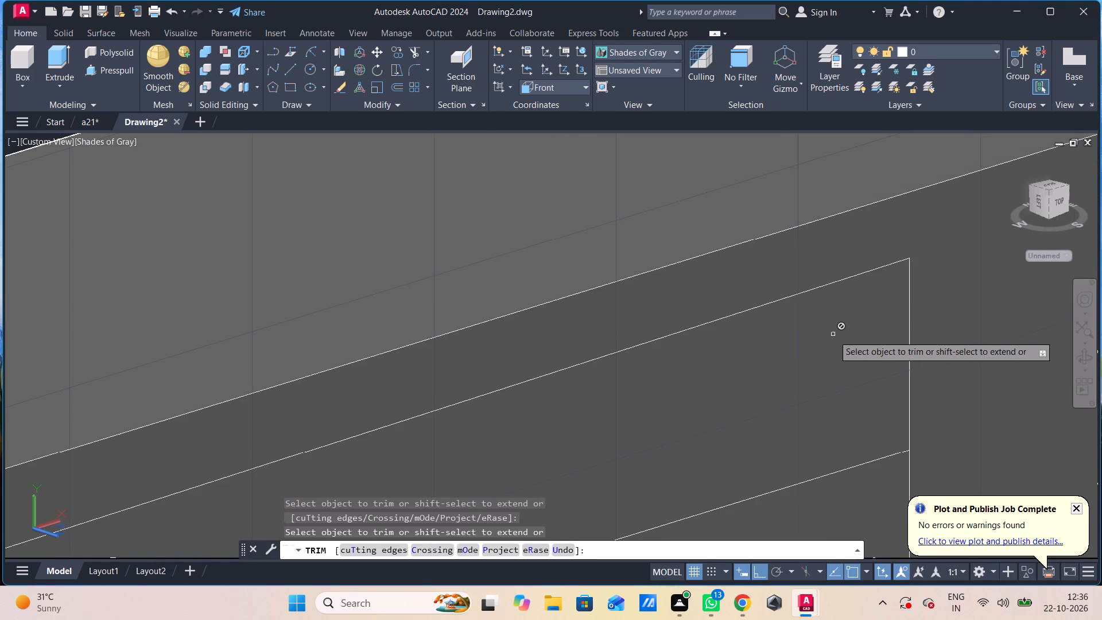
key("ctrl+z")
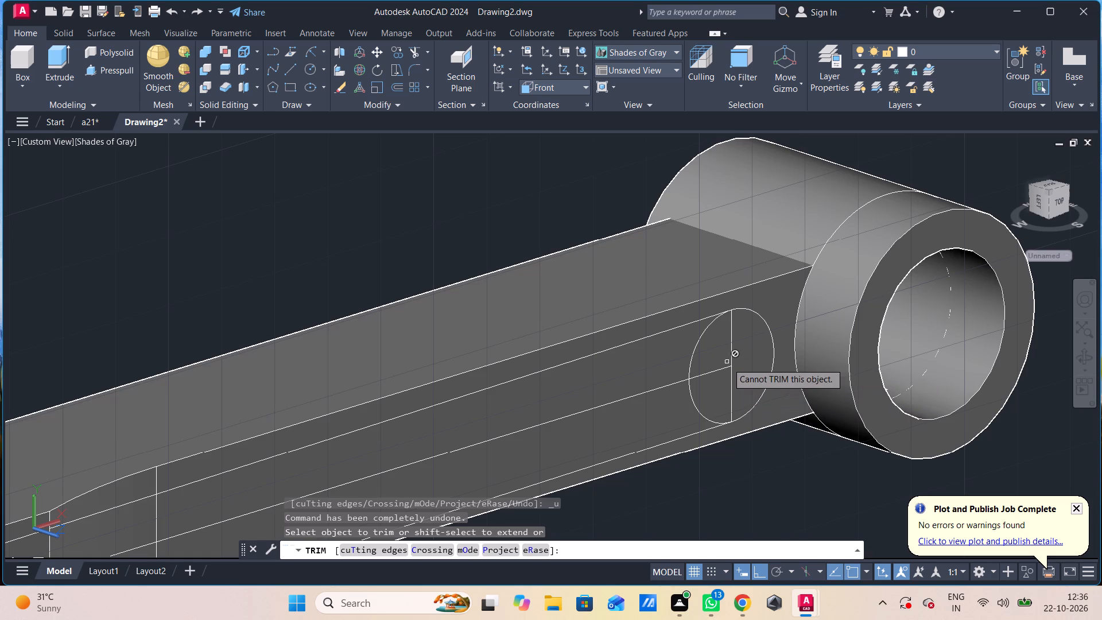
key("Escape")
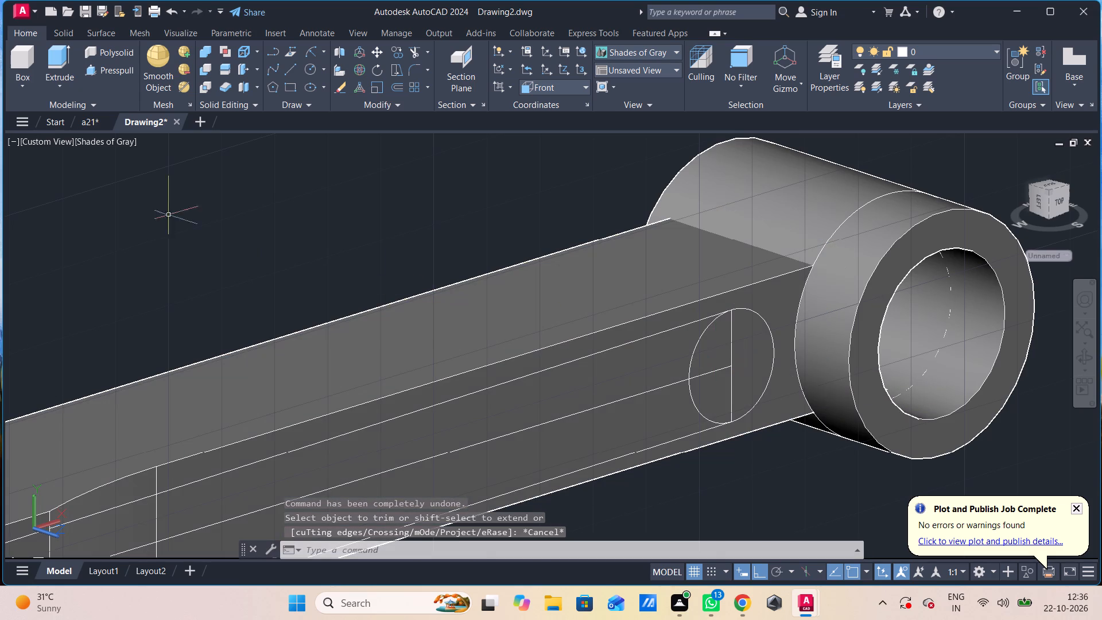
Switch the view's visual style to 2D Wireframe.
left_click(94, 141)
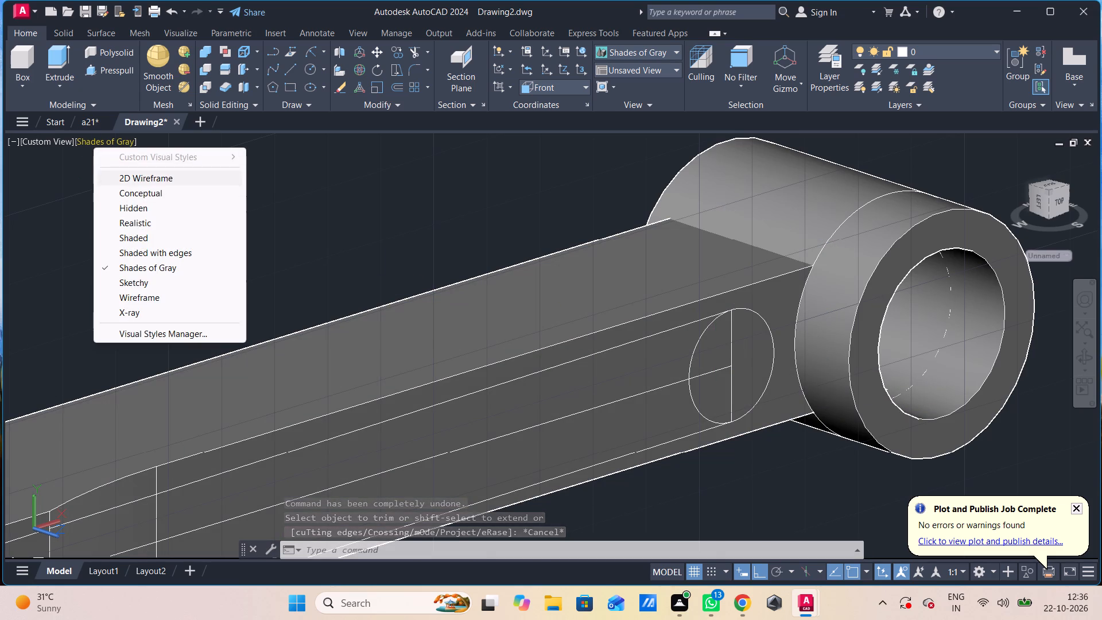
left_click(166, 174)
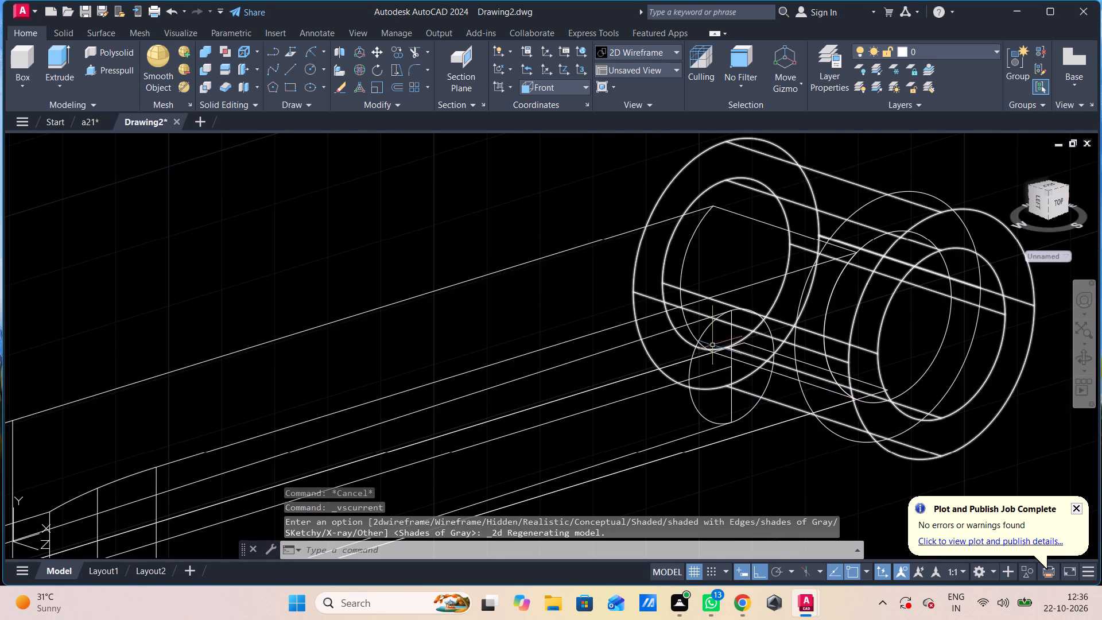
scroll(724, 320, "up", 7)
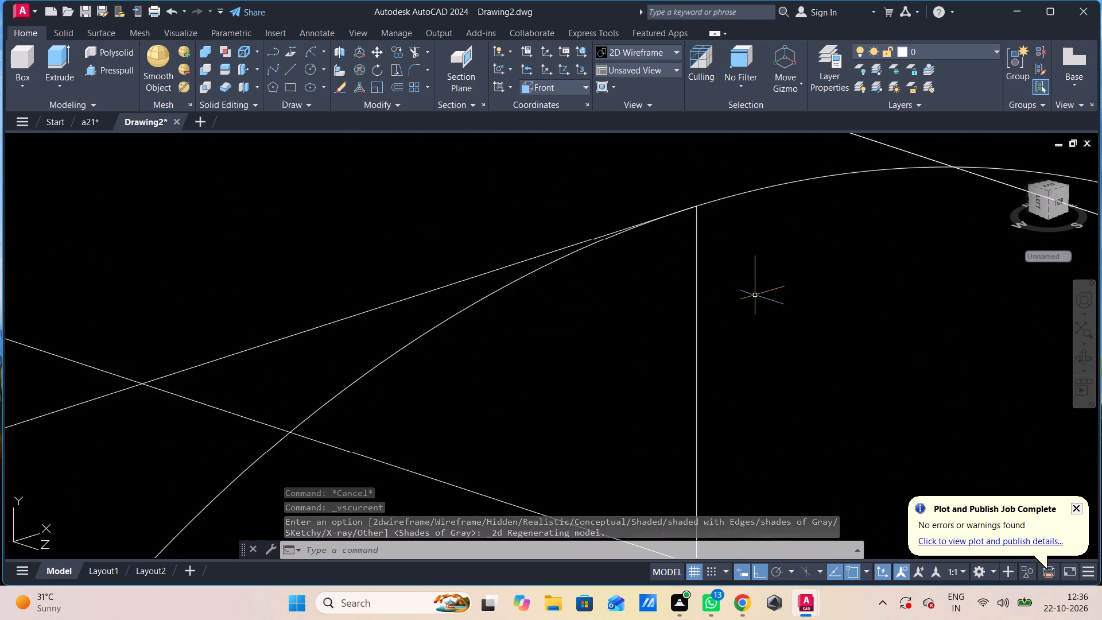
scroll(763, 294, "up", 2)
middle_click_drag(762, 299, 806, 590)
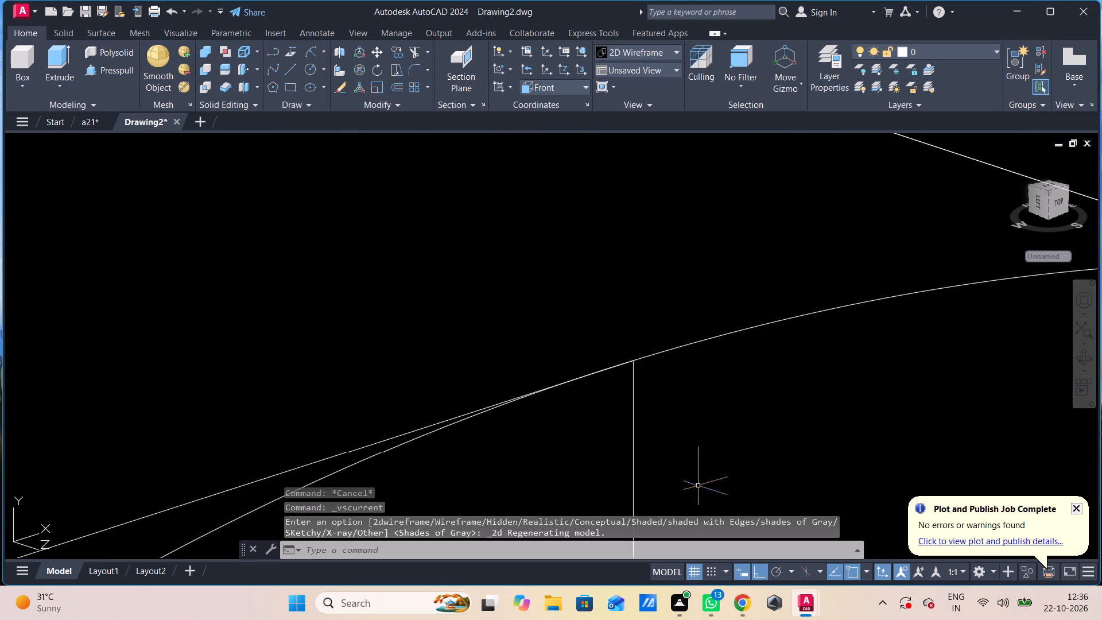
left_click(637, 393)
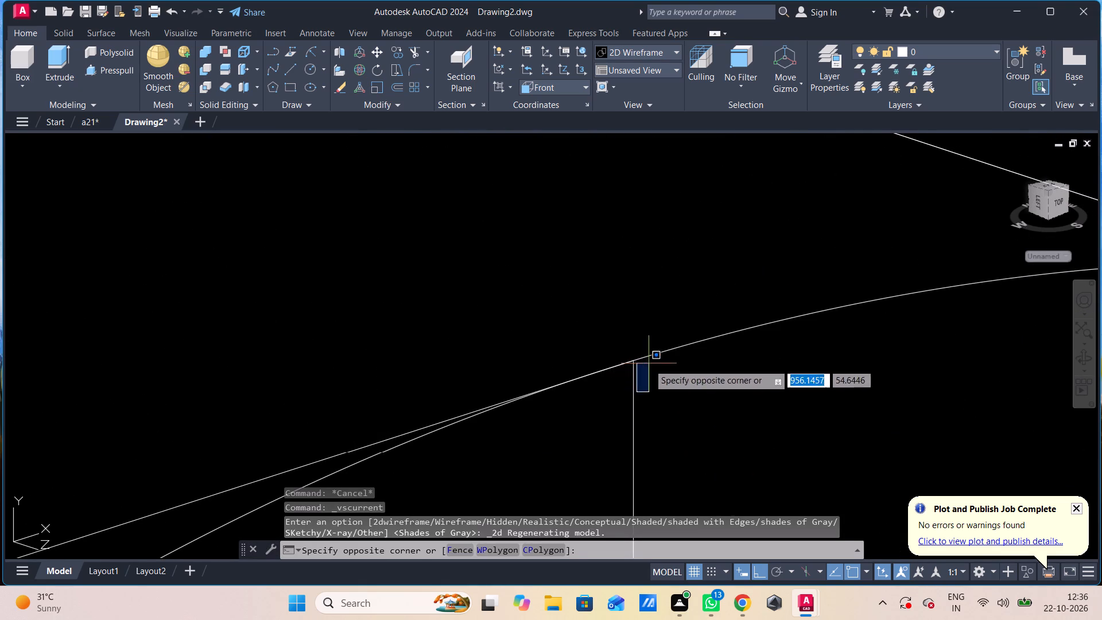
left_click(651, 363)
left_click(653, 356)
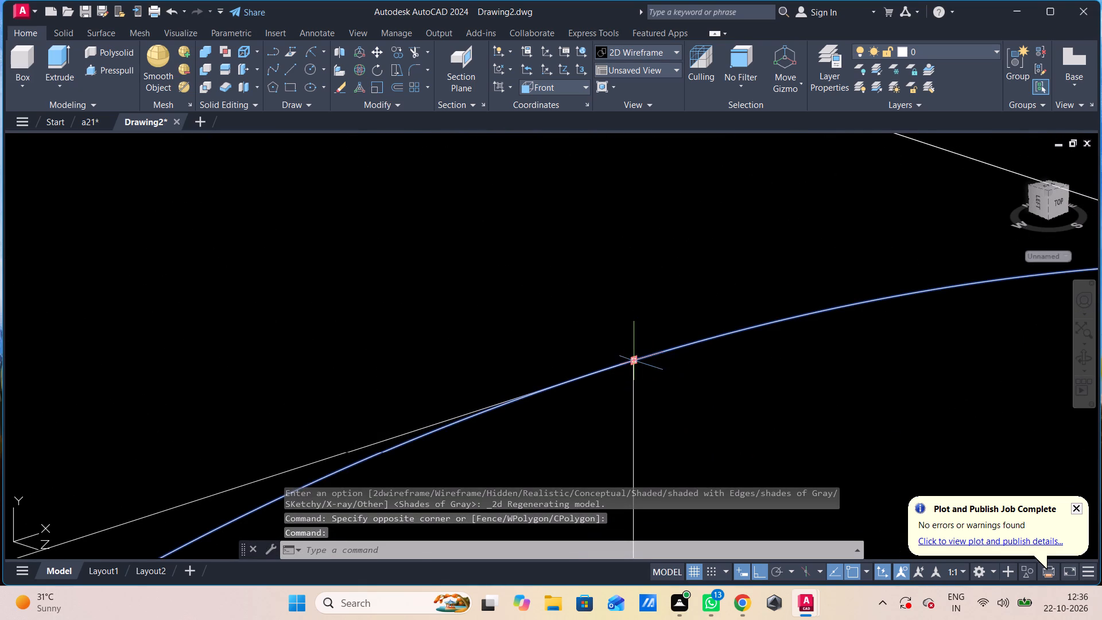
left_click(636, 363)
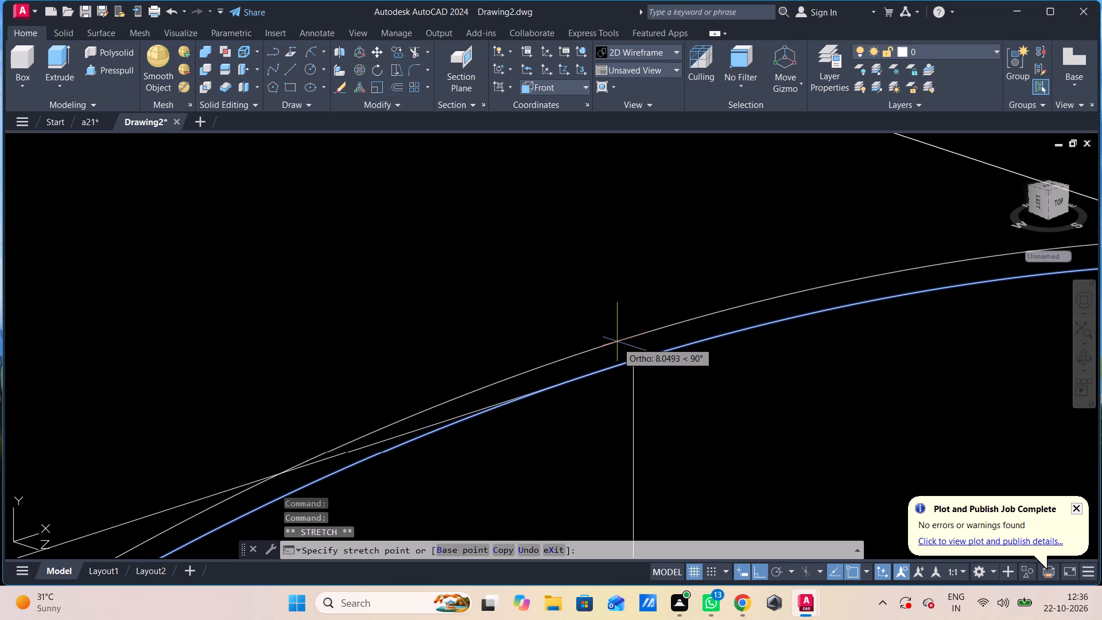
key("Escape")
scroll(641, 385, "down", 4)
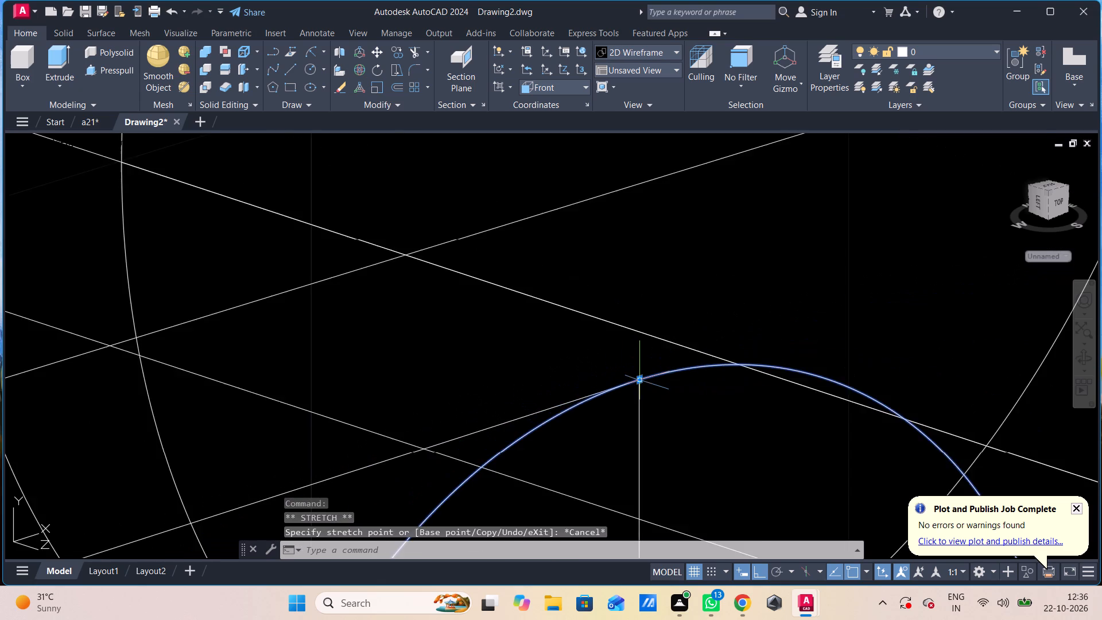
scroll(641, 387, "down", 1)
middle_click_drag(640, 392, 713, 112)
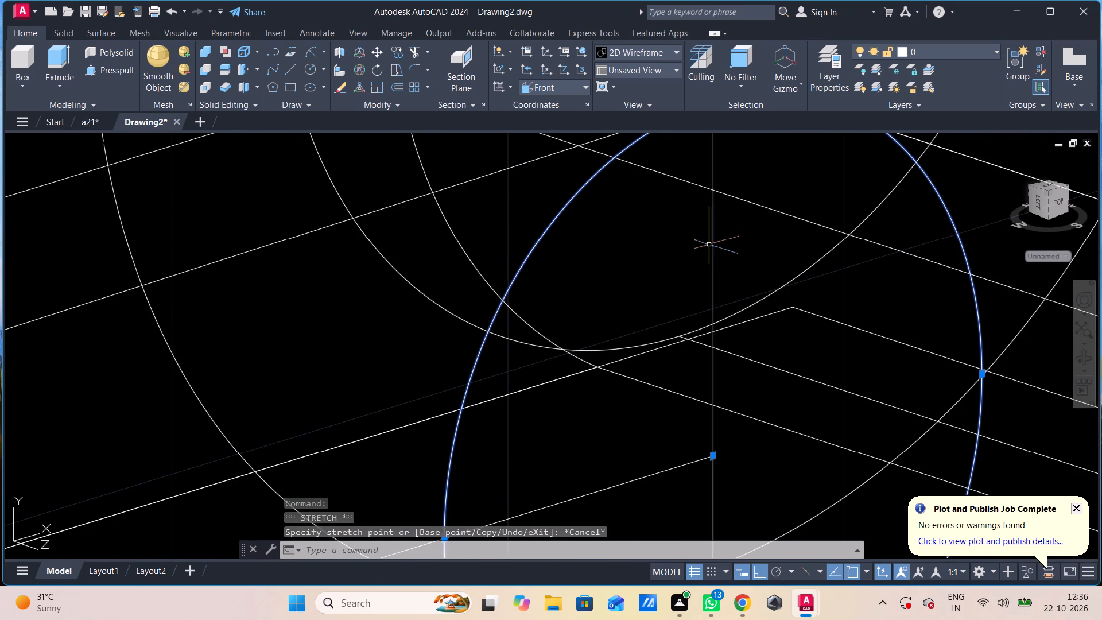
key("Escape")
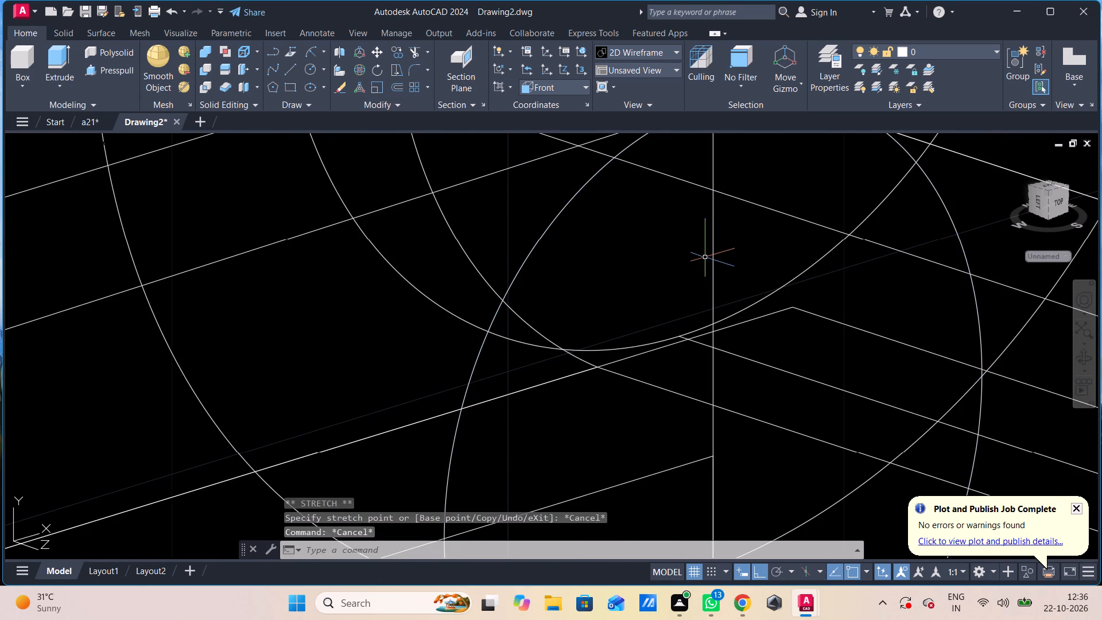
Delete the long vertical line crossing the circle beside the bored cylinder.
left_click(713, 249)
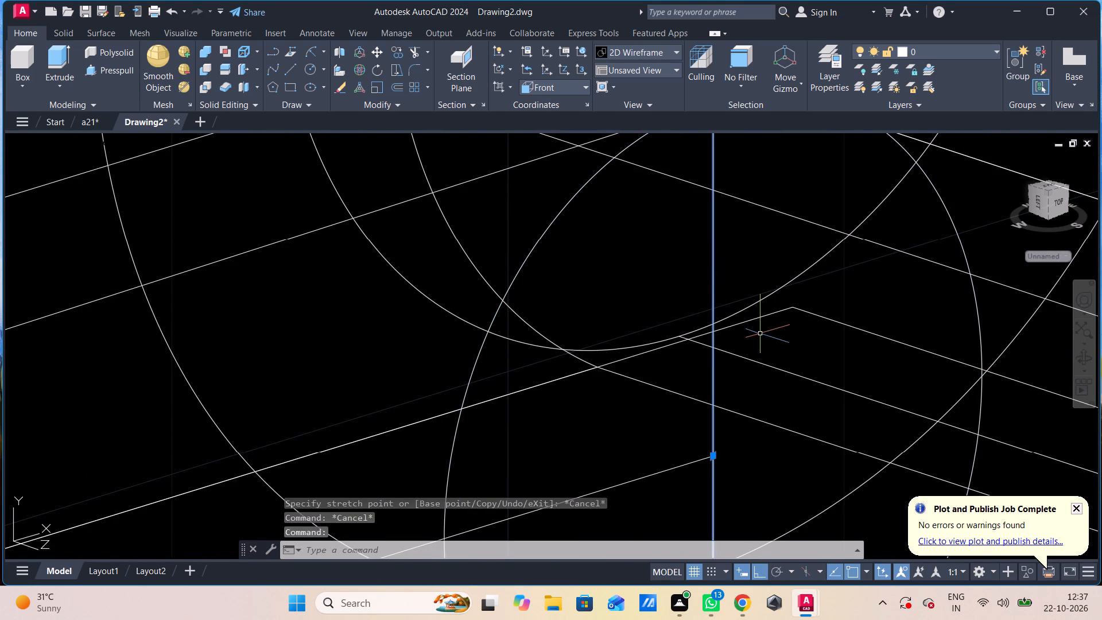
key("Delete")
Redraw the vertical line across the circle, about 16 units long, from the upper slot line's end to the lower one's.
key("l")
key("Return")
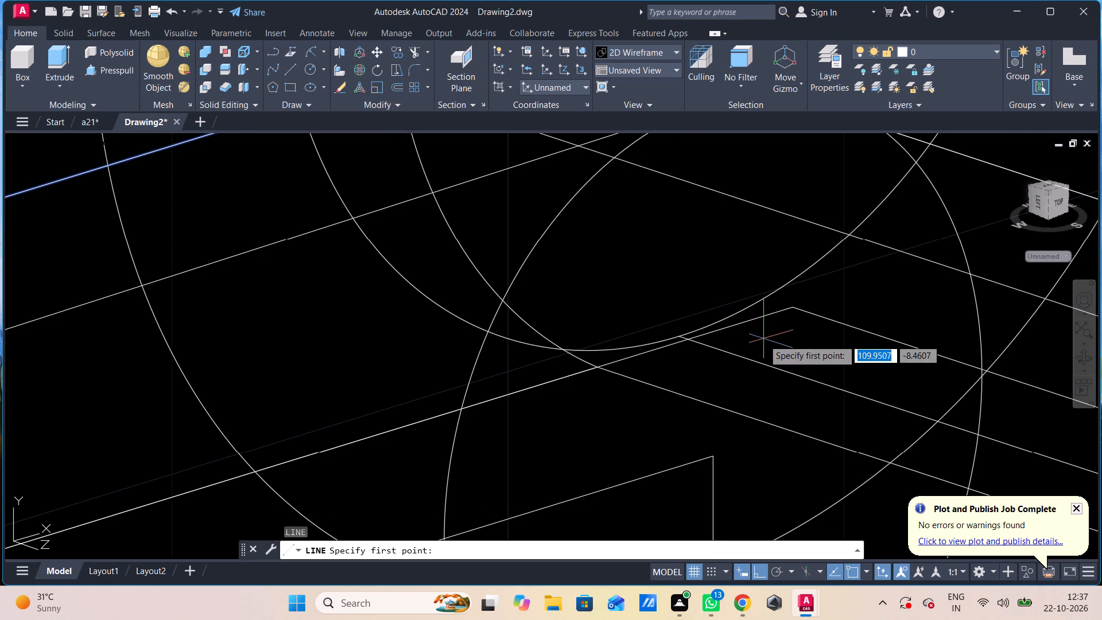
scroll(765, 339, "down", 1)
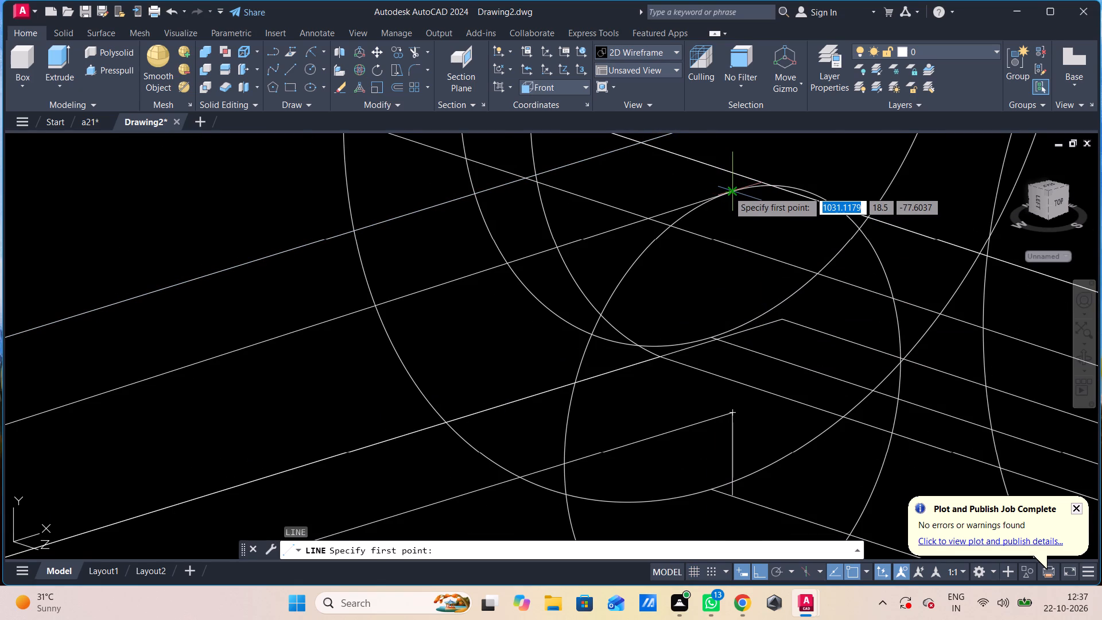
left_click(728, 191)
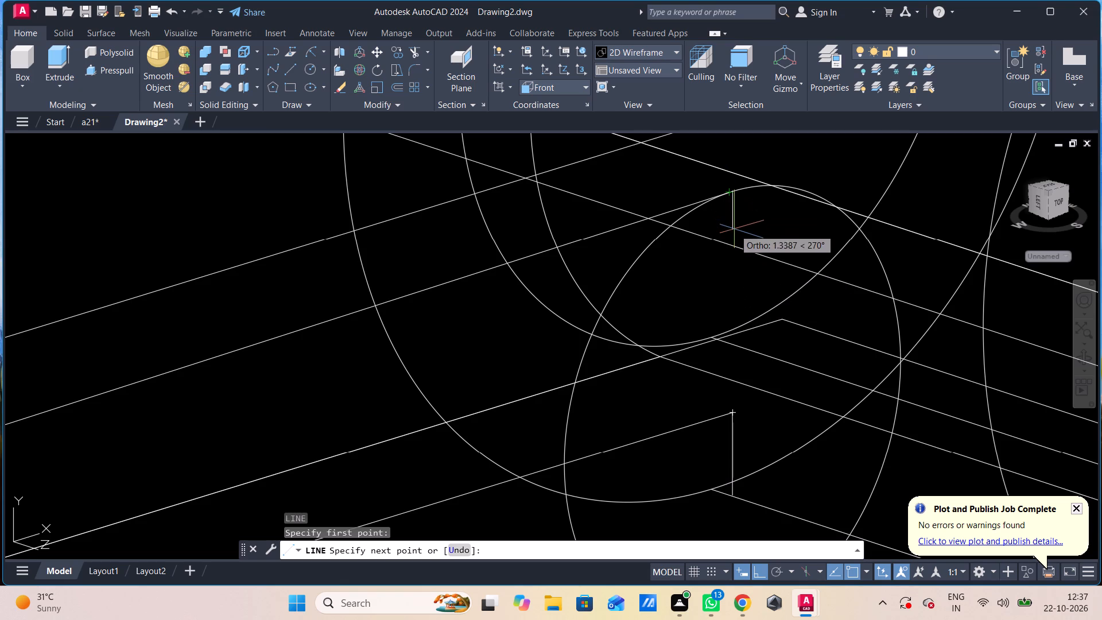
key("ctrl+z")
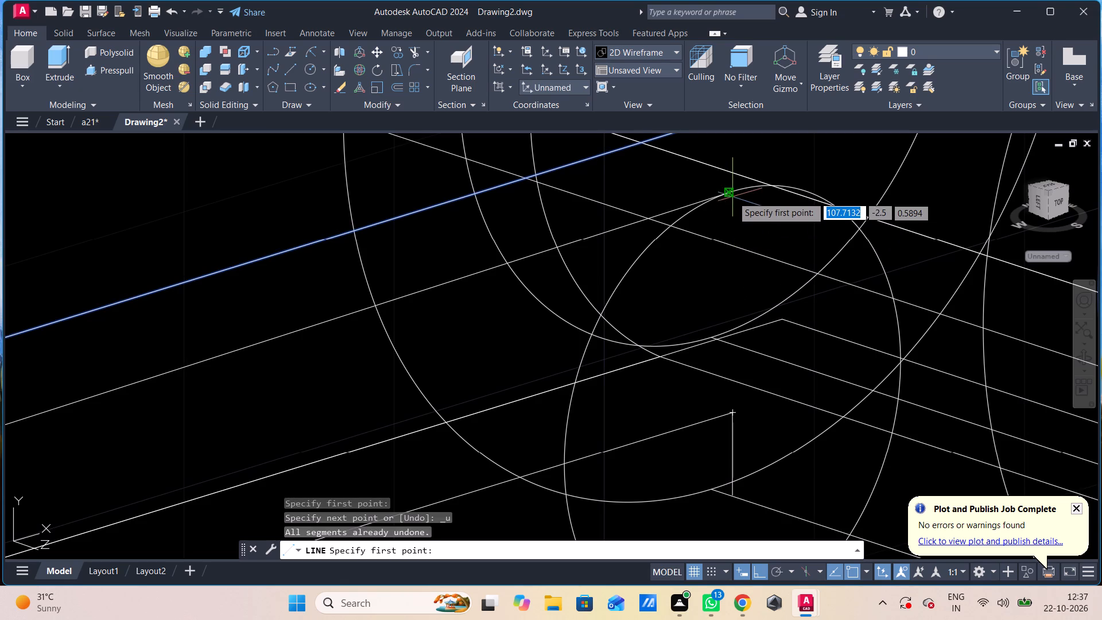
left_click(732, 193)
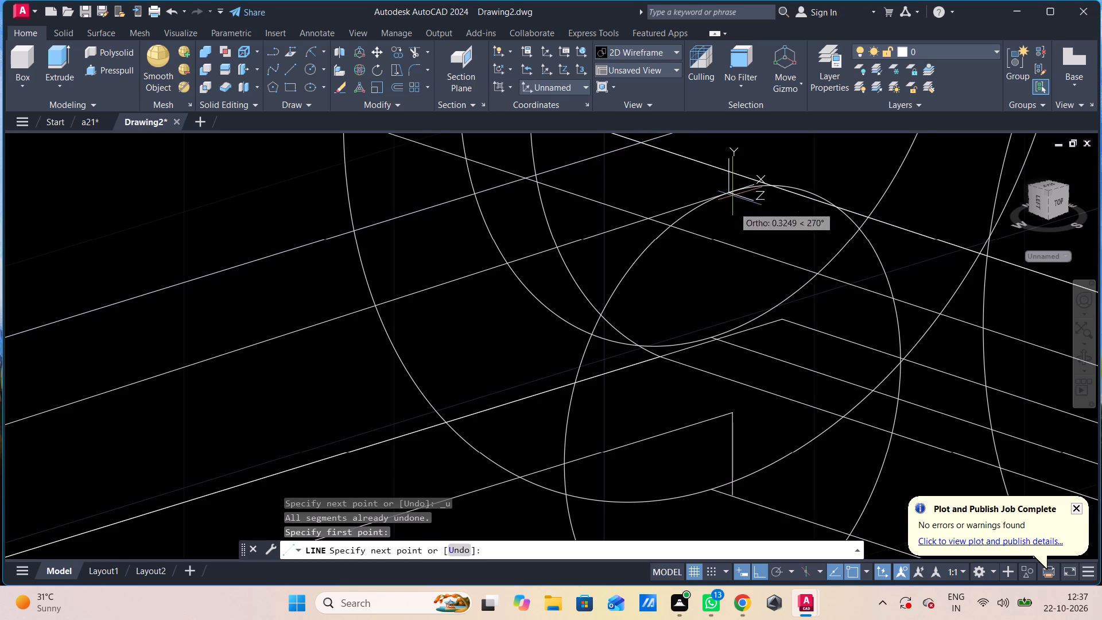
middle_click_drag(742, 445, 744, 240)
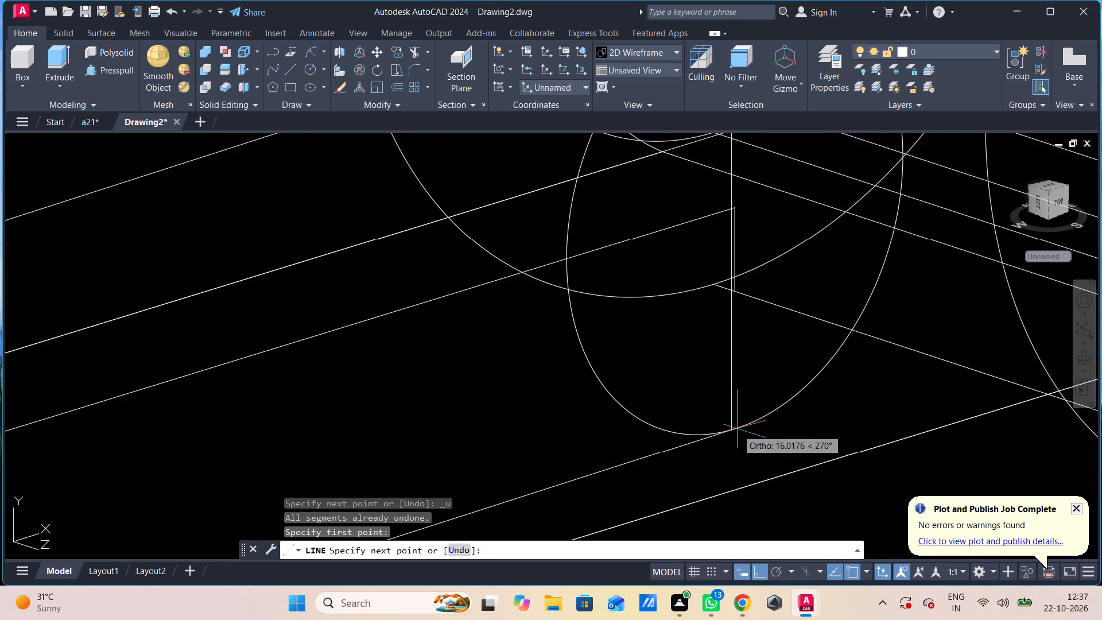
middle_click_drag(741, 431, 763, 428, "shift")
middle_click_drag(736, 436, 769, 433, "shift")
left_click(732, 435)
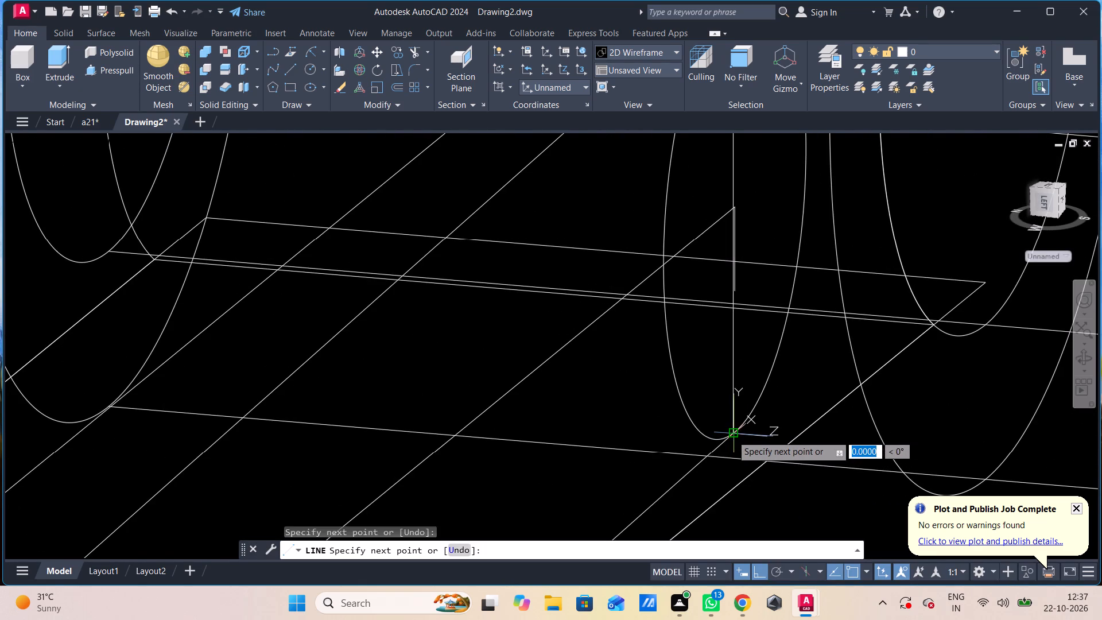
scroll(768, 435, "down", 2)
key("Escape")
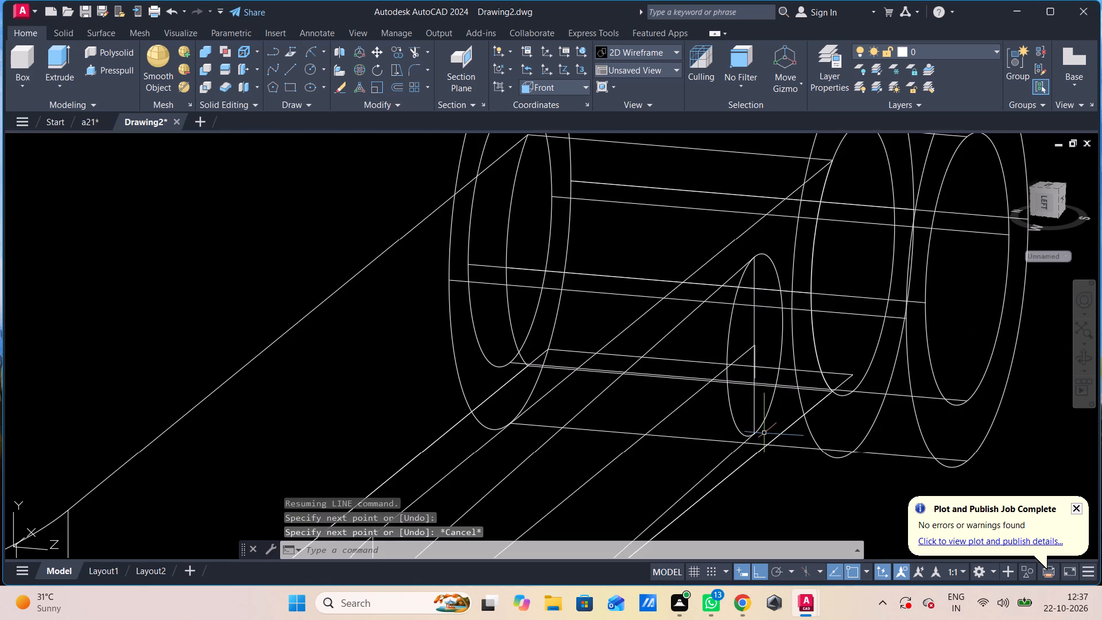
Trim the lower inner quarter of the circle beside the bored cylinder, between the slot's centreline and the lower slot line.
type("tr")
key("space")
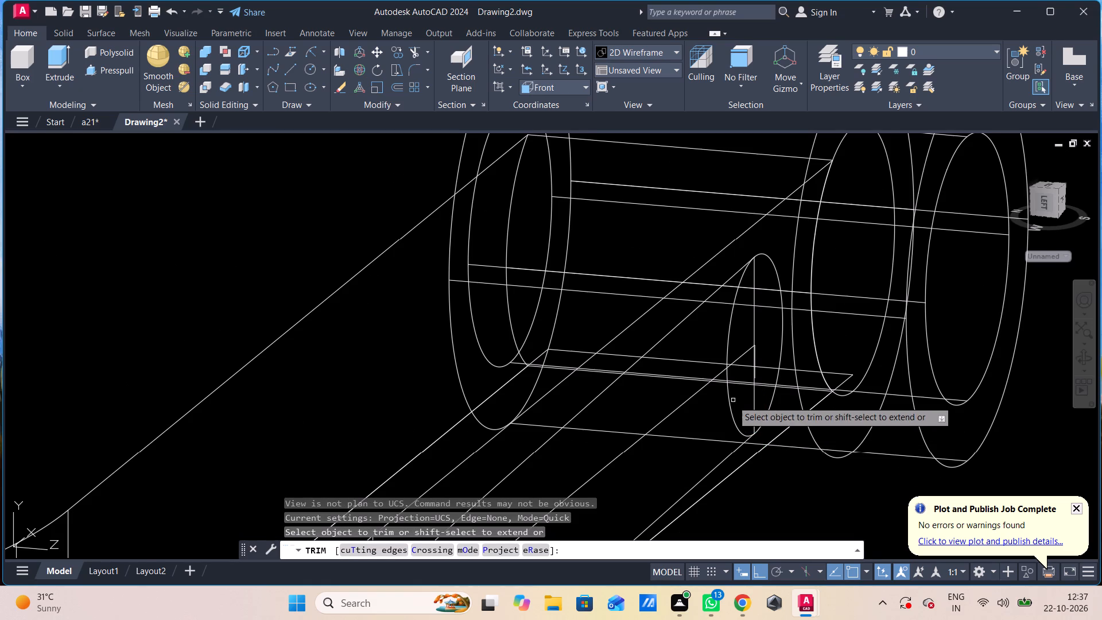
scroll(730, 396, "up", 5)
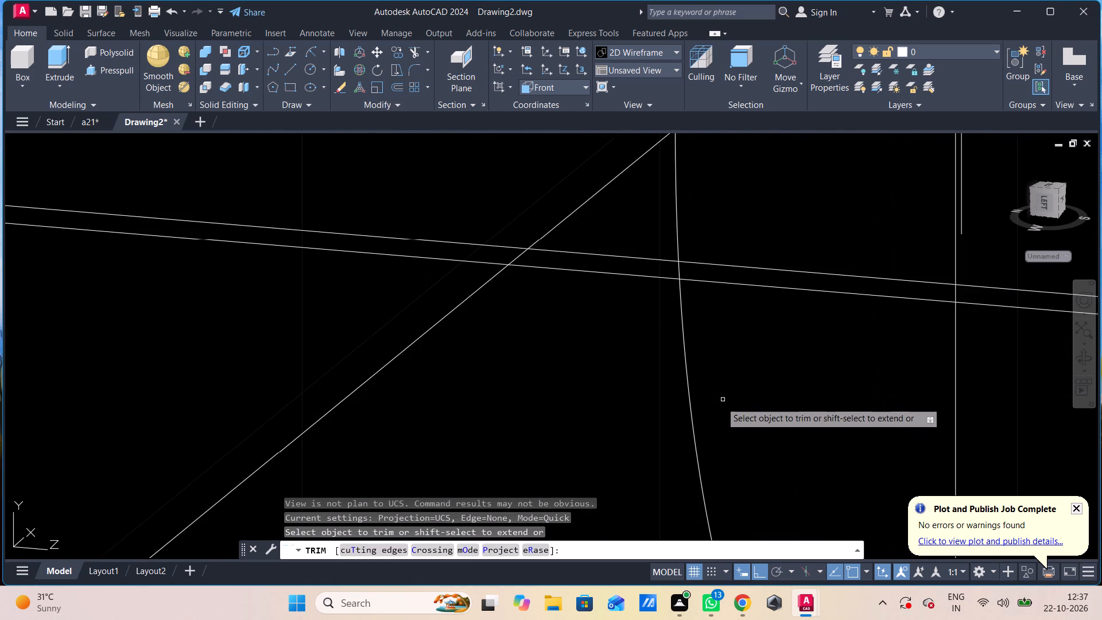
left_click(693, 420)
scroll(693, 420, "down", 3)
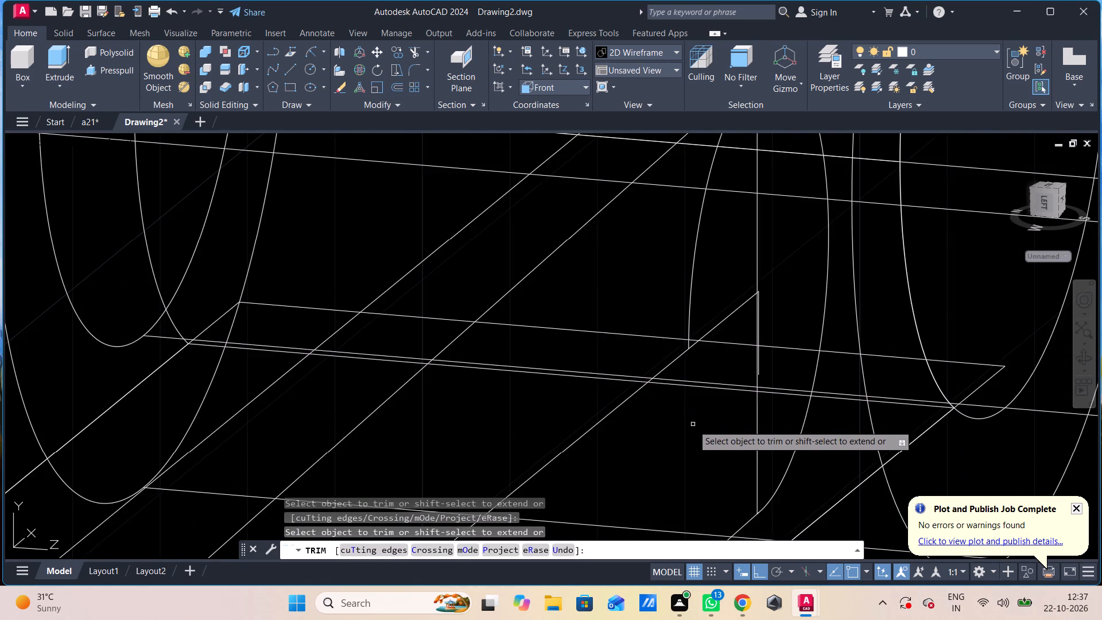
scroll(694, 425, "down", 1)
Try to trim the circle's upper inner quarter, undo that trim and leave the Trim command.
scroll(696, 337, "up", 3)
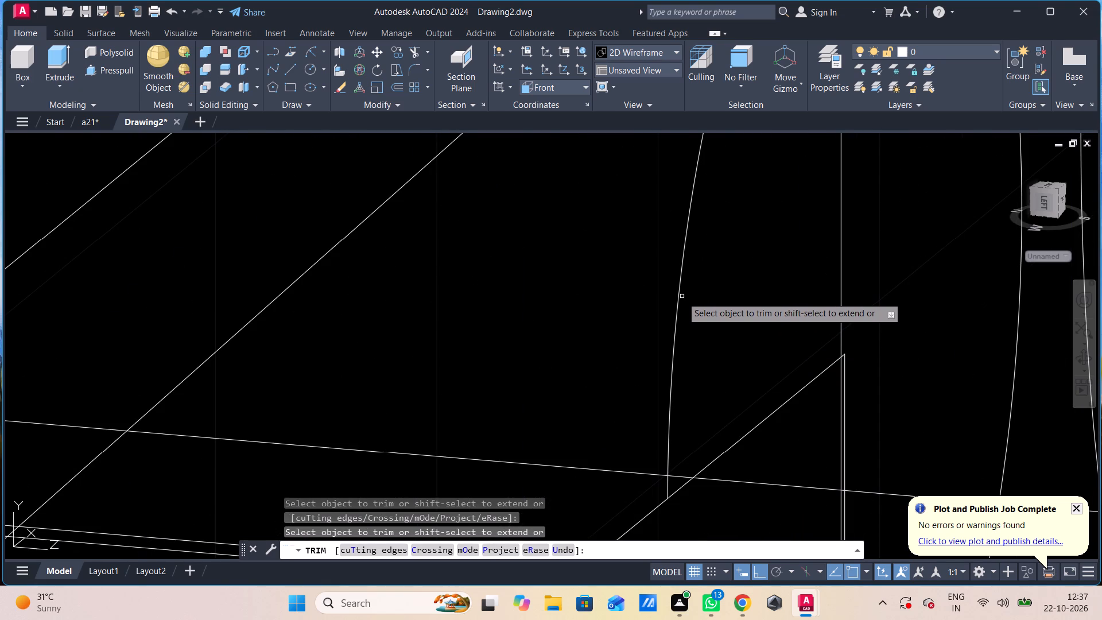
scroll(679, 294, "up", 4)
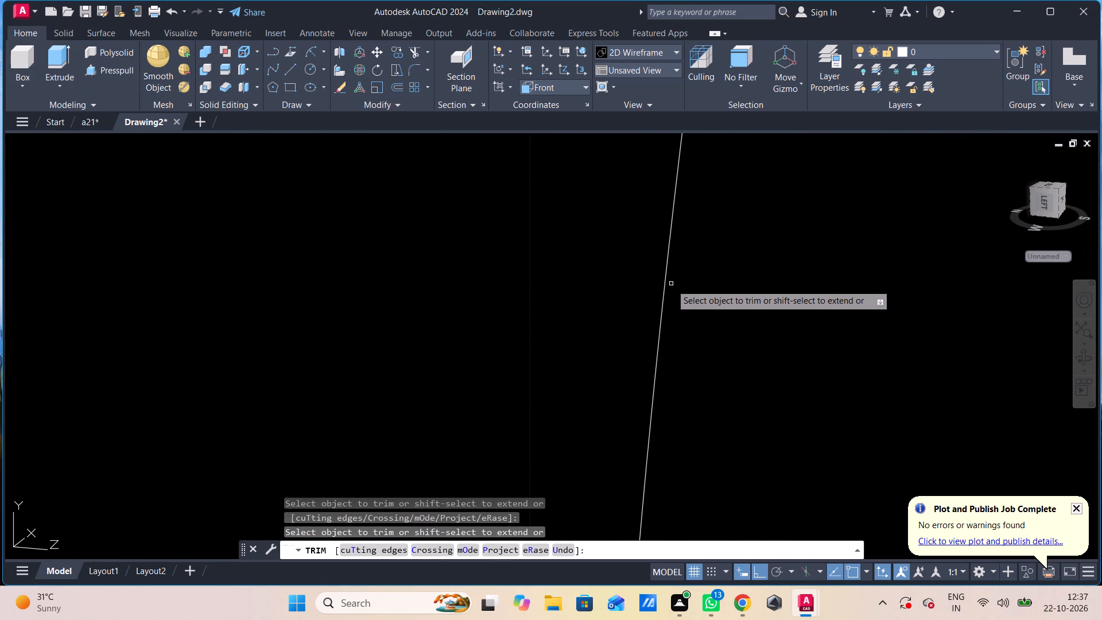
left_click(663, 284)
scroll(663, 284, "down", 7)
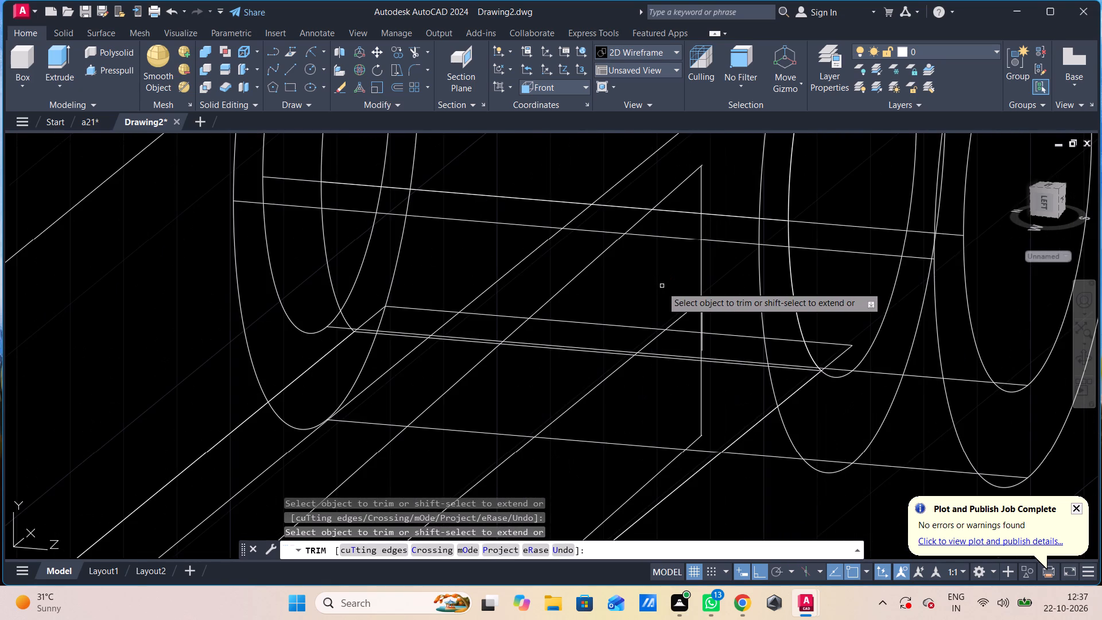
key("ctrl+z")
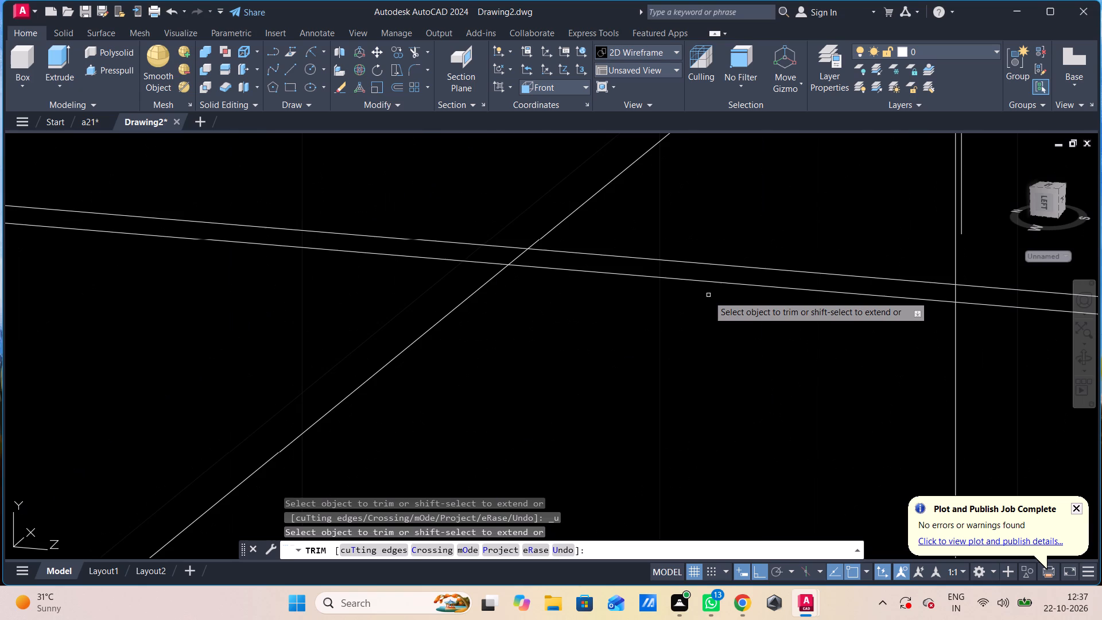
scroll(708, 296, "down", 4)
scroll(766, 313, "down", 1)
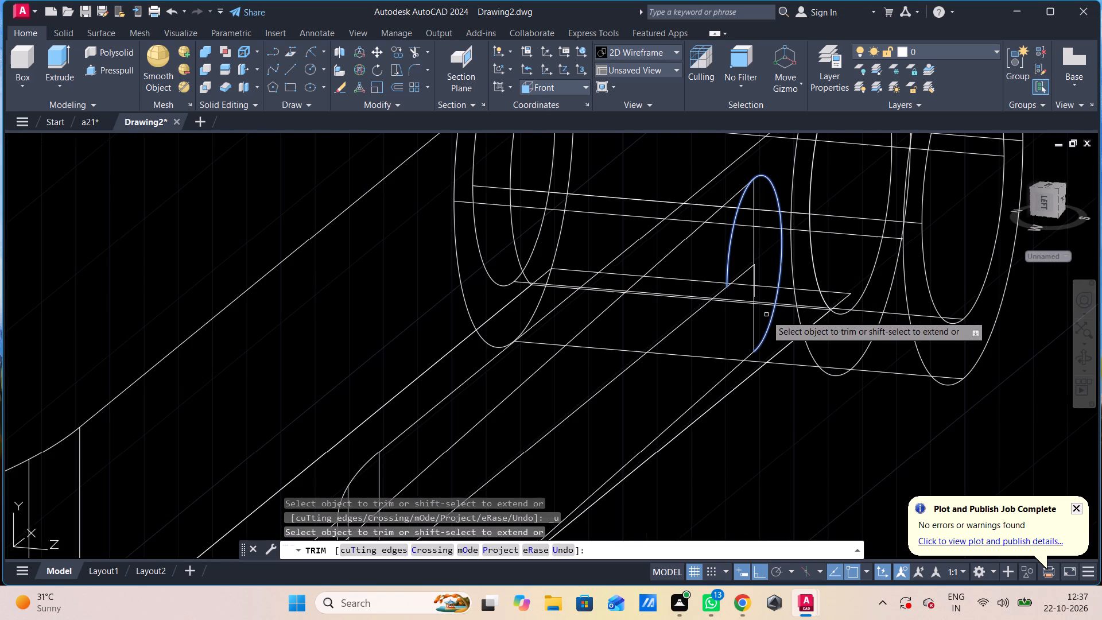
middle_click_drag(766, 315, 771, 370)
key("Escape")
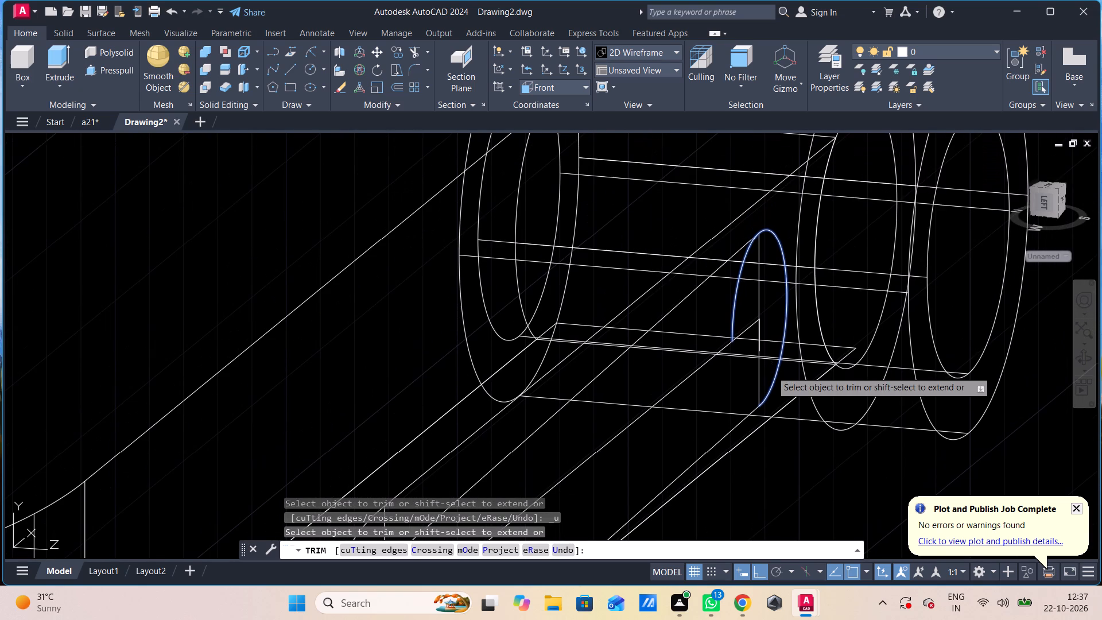
Delete the slot's centreline and the short vertical line starting at the circle's centre.
scroll(746, 270, "up", 3)
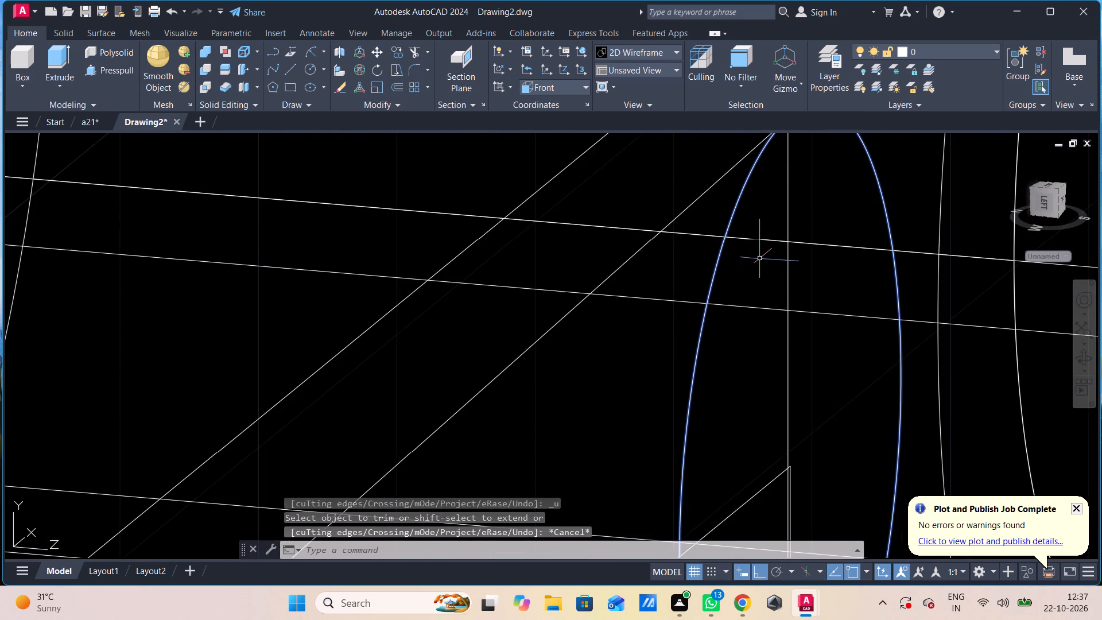
scroll(760, 258, "down", 1)
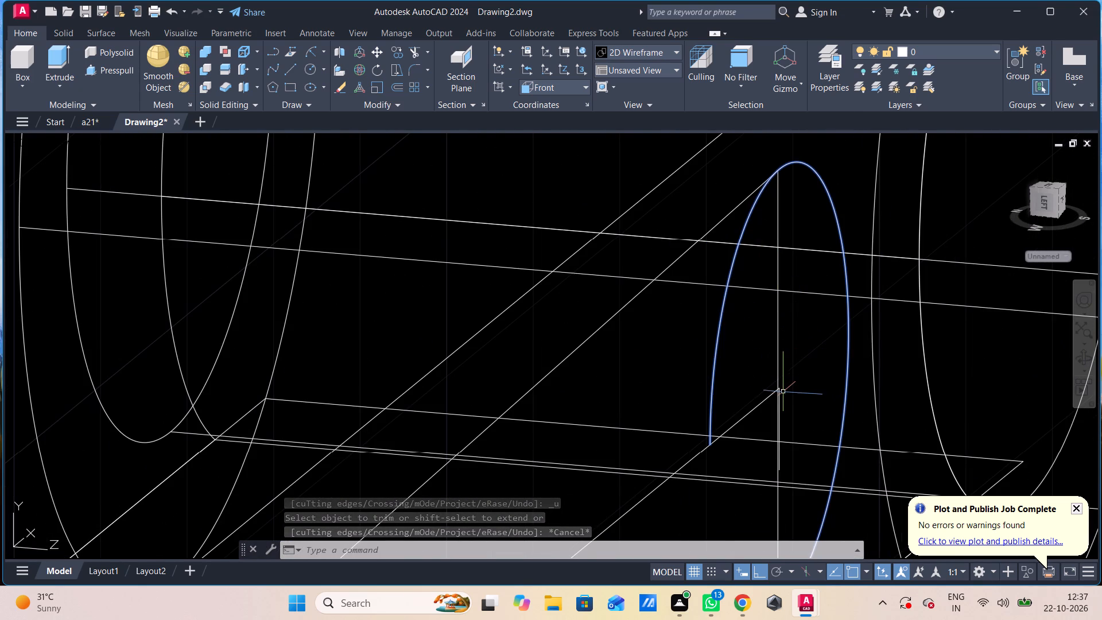
left_click(781, 399)
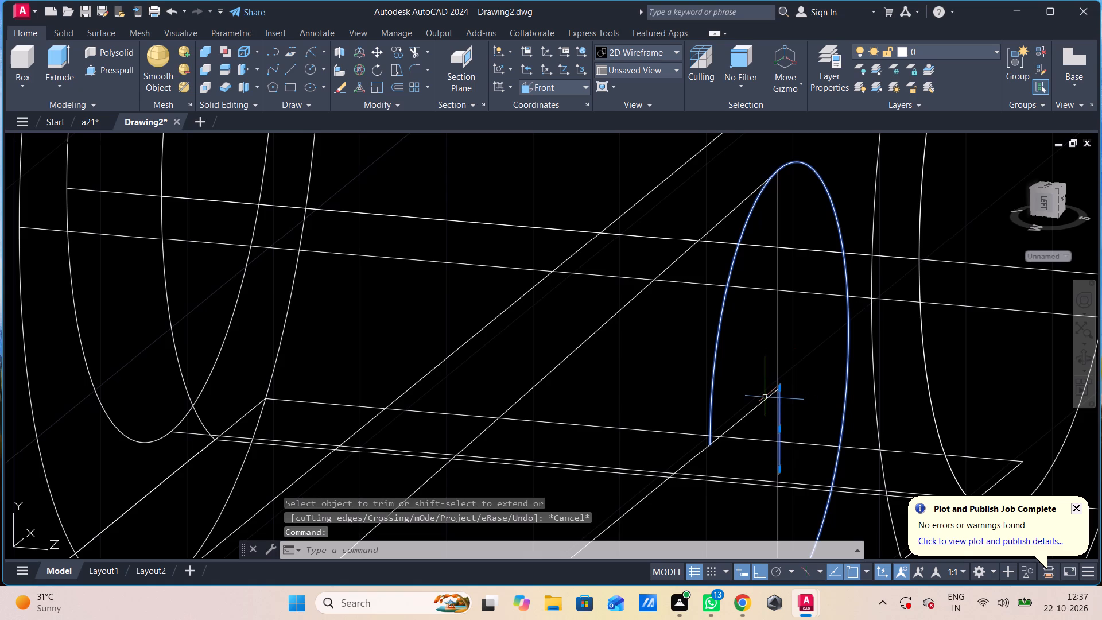
left_click(765, 398)
key("Delete")
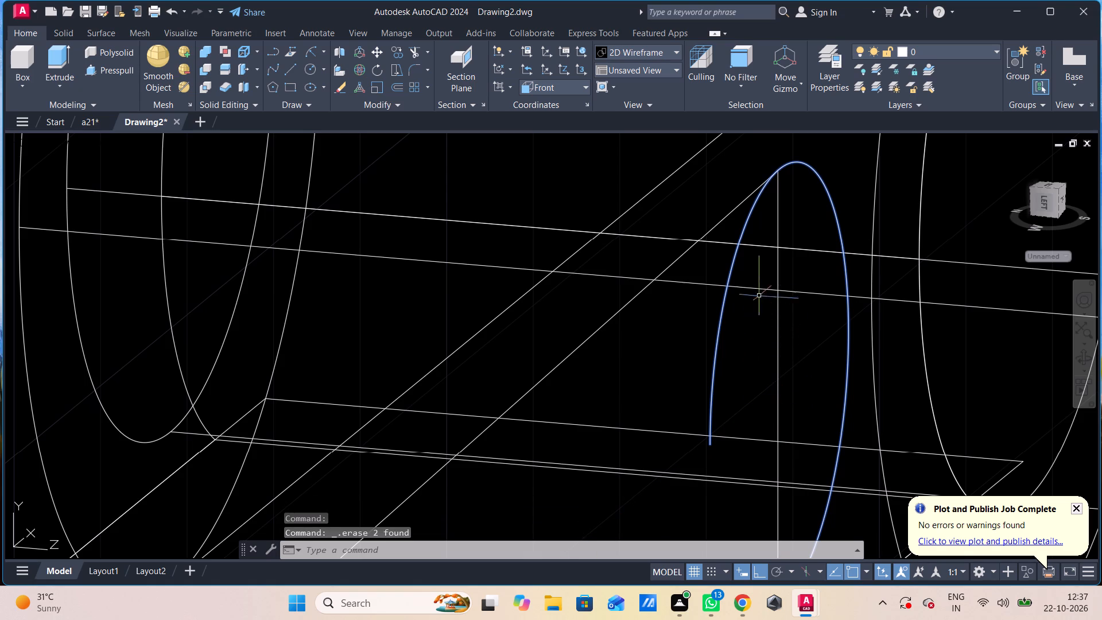
Stretch the upper slot line's end onto the top end of the vertical line, where it meets the circle beside the bored cylinder.
scroll(779, 231, "up", 1)
middle_click_drag(779, 231, 789, 398)
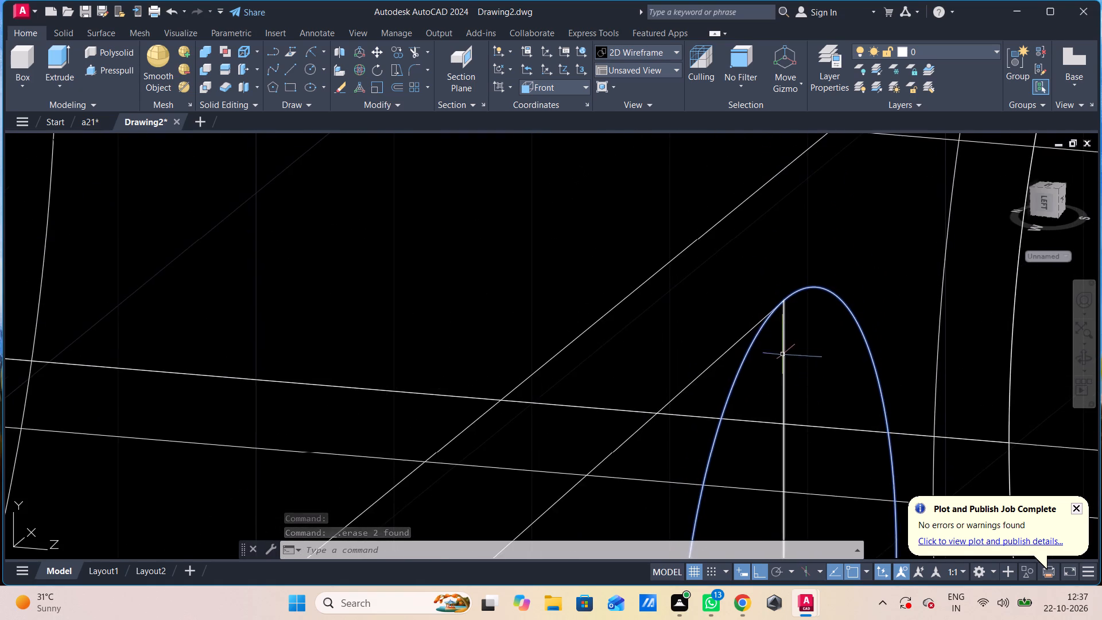
scroll(782, 350, "up", 3)
middle_click_drag(784, 342, 783, 458)
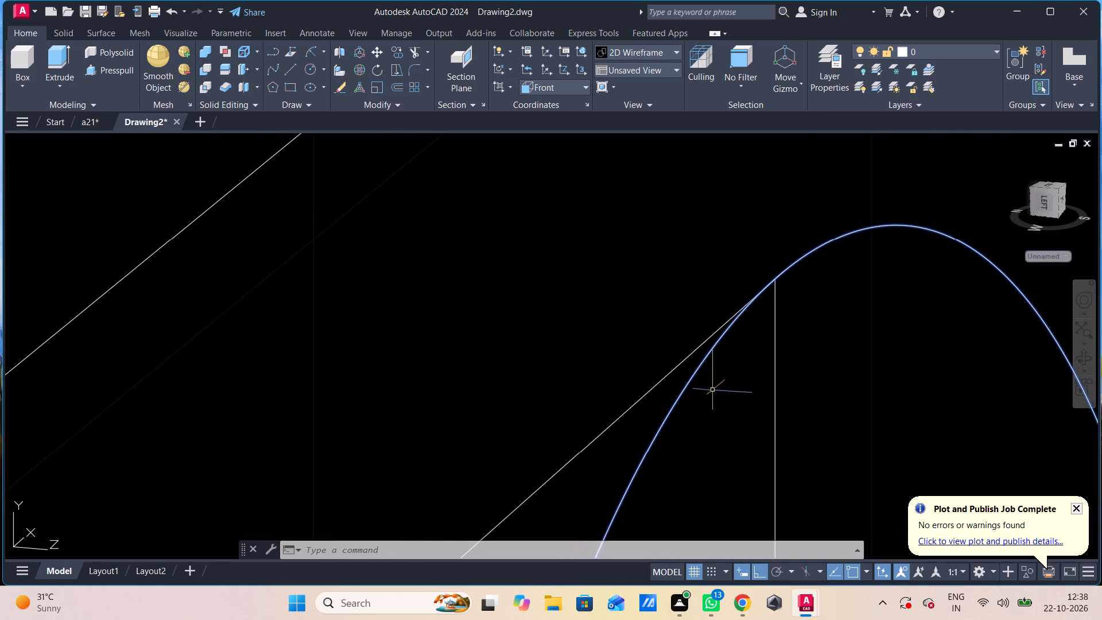
left_click(690, 350)
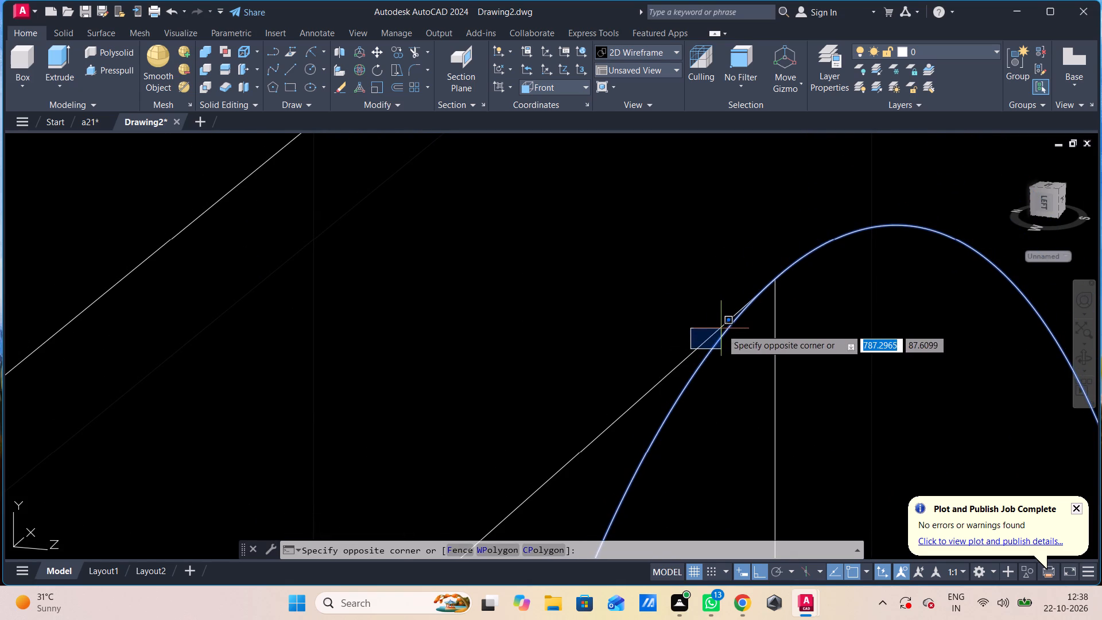
key("Escape")
left_click(721, 327)
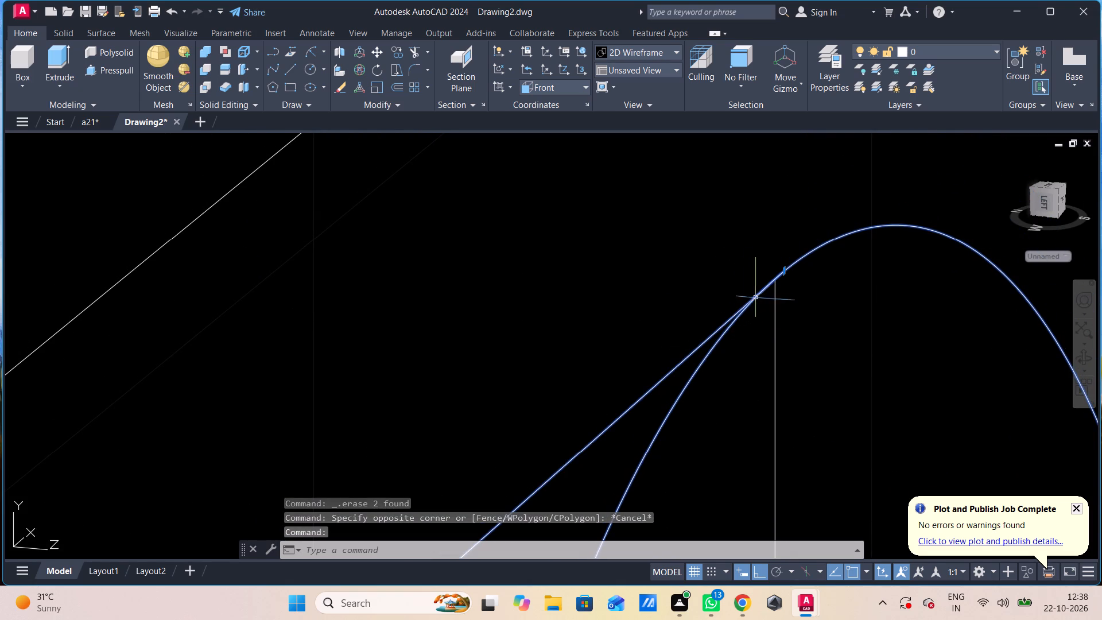
left_click(785, 271)
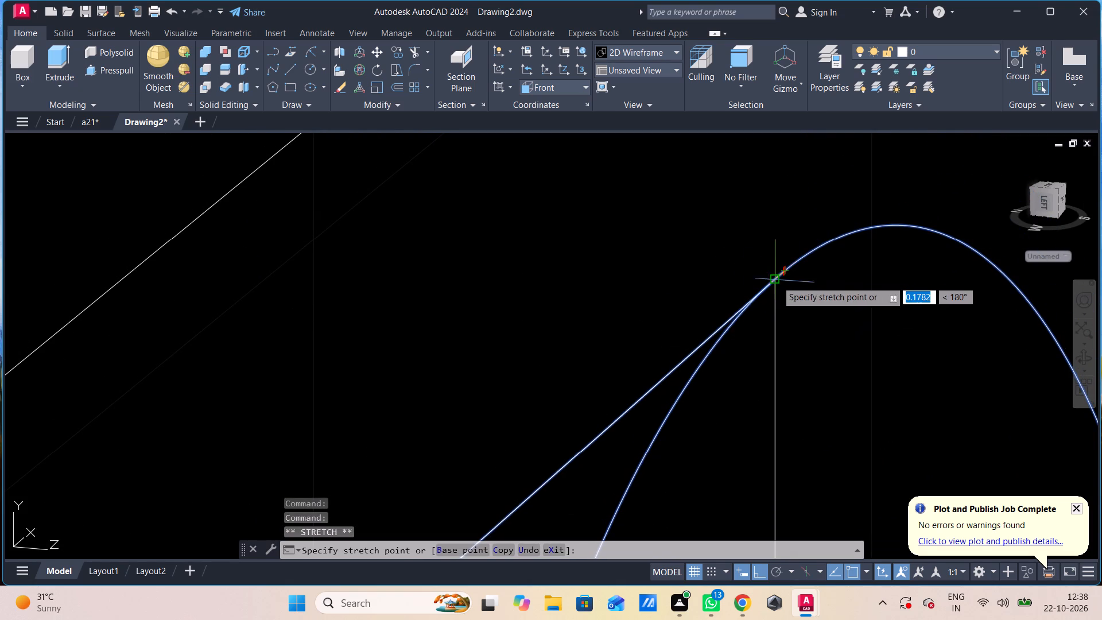
left_click(773, 284)
key("Escape")
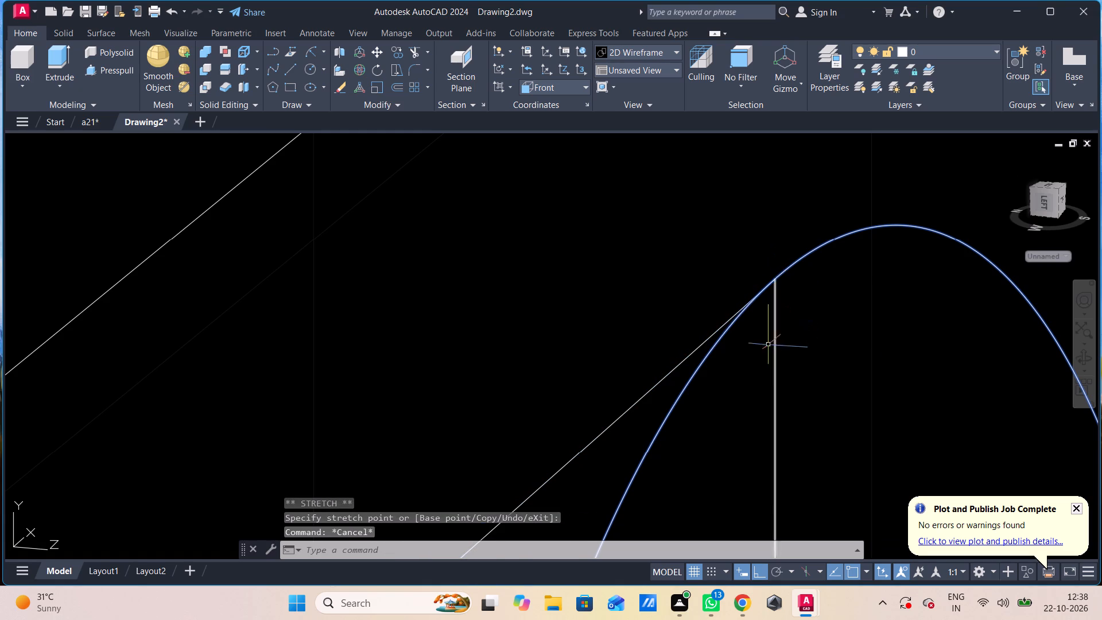
Trim the remaining upper inner quarter of the circle beside the bored cylinder, up to the upper slot line's end.
key("t")
type("r")
key("space")
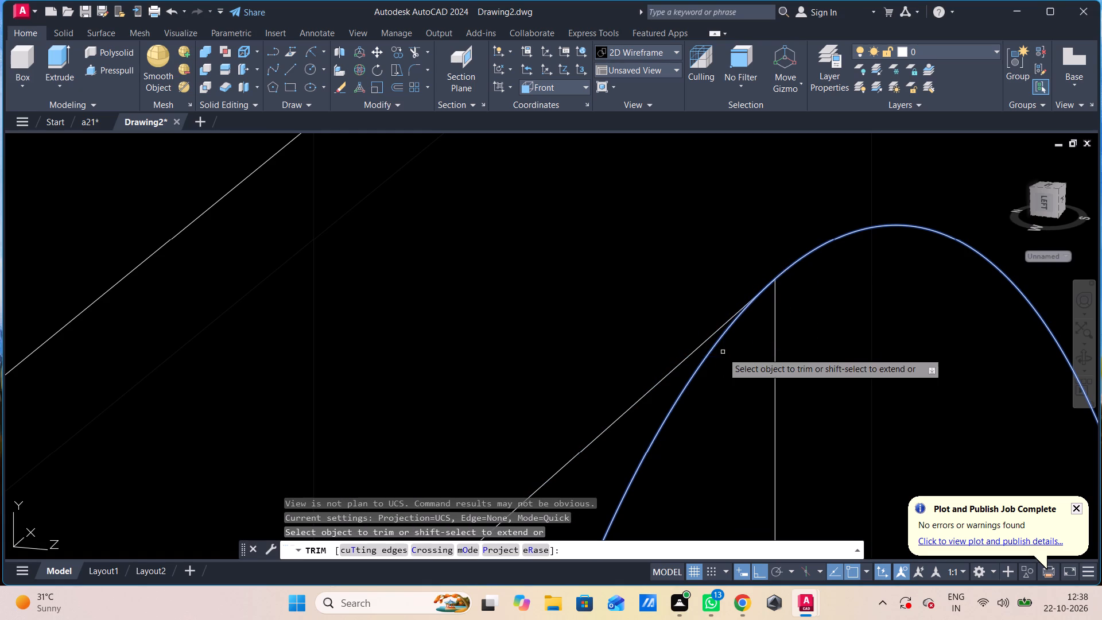
left_click(706, 360)
scroll(707, 361, "down", 3)
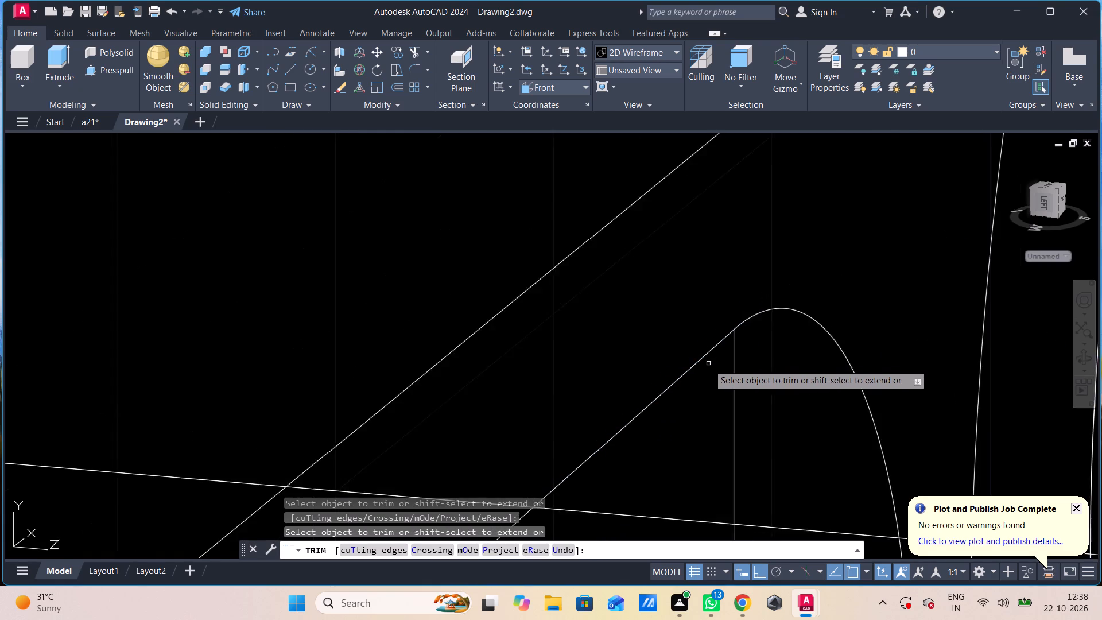
scroll(708, 364, "down", 1)
key("Escape")
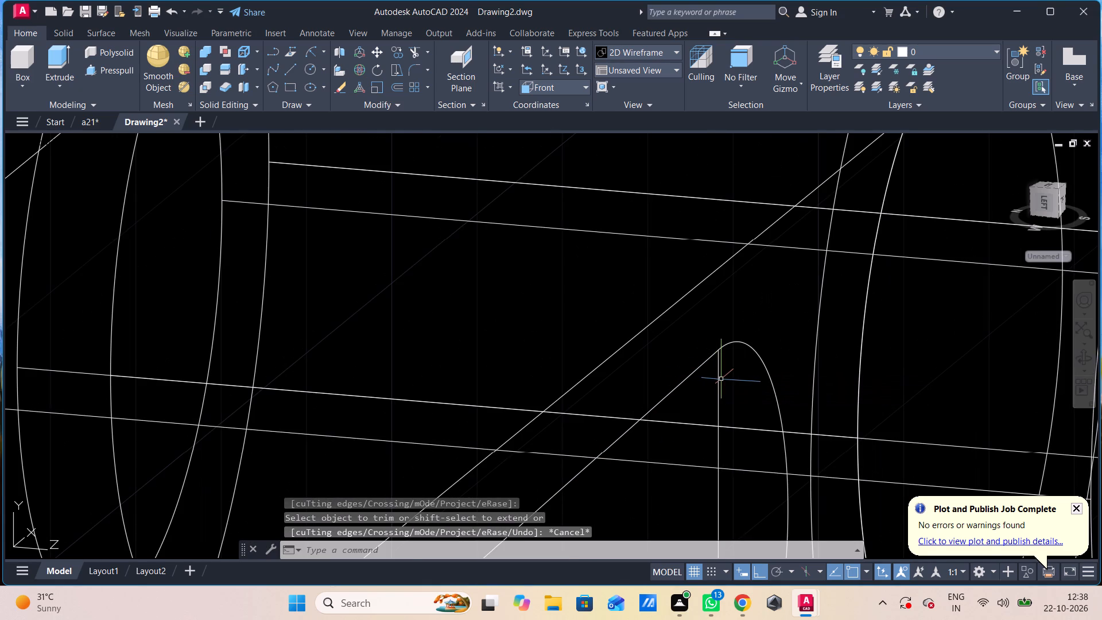
Delete the vertical line closing the arc beside the bored cylinder and the leftover short line inside the slot's other end.
left_click(721, 379)
left_click(712, 394)
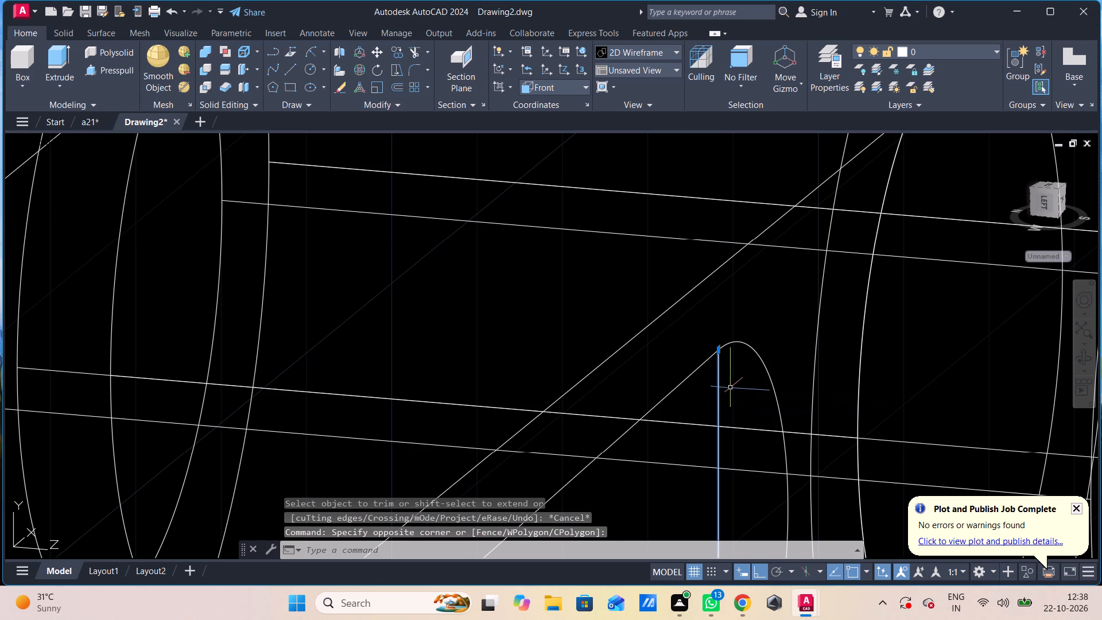
key("Delete")
scroll(730, 388, "down", 3)
middle_click_drag(730, 393, 905, 152)
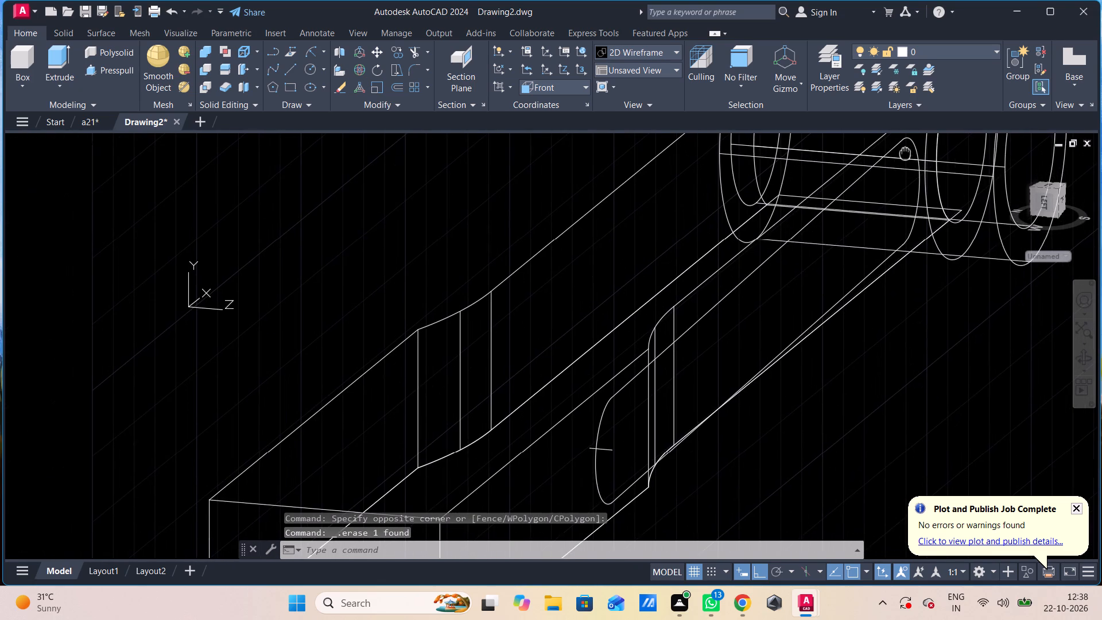
left_click(610, 451)
key("Delete")
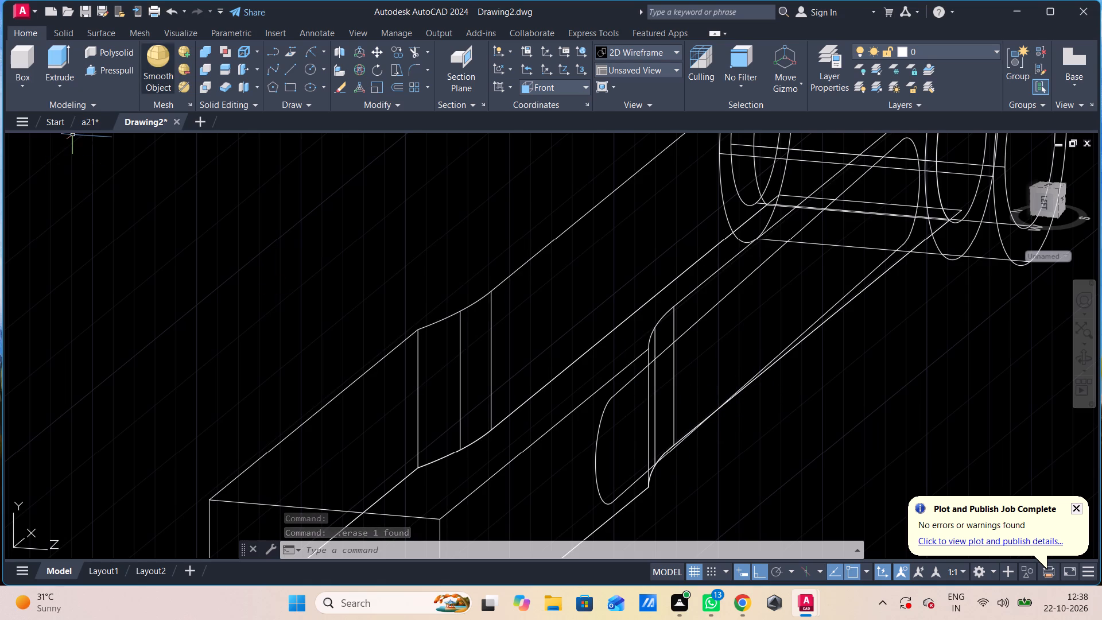
Join the two end arcs and the upper and lower slot lines into one outline.
left_click(910, 139)
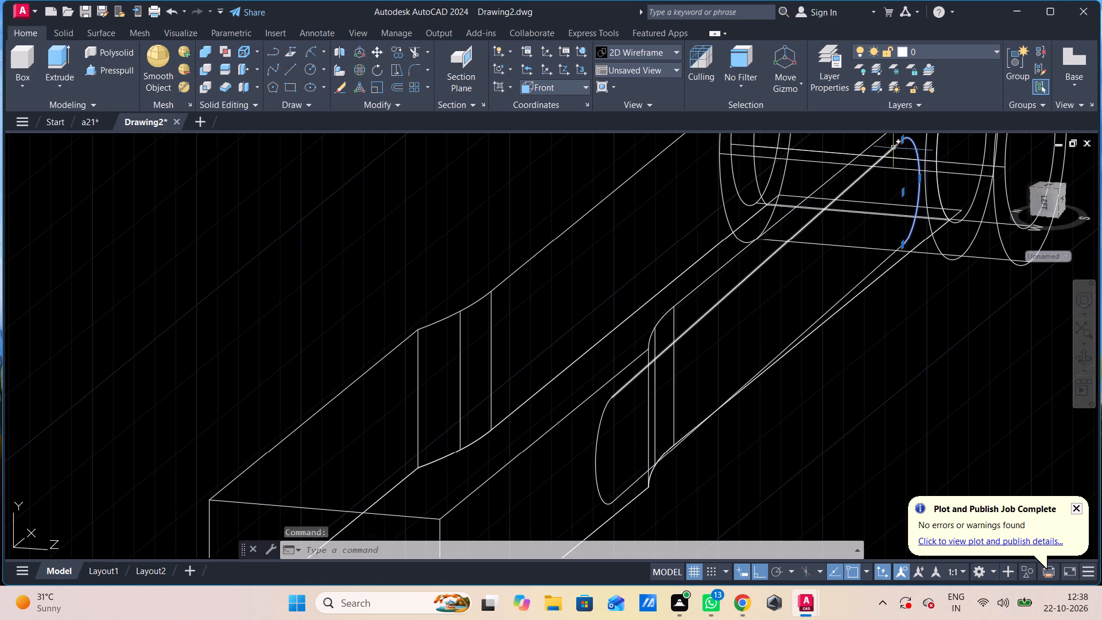
left_click(893, 148)
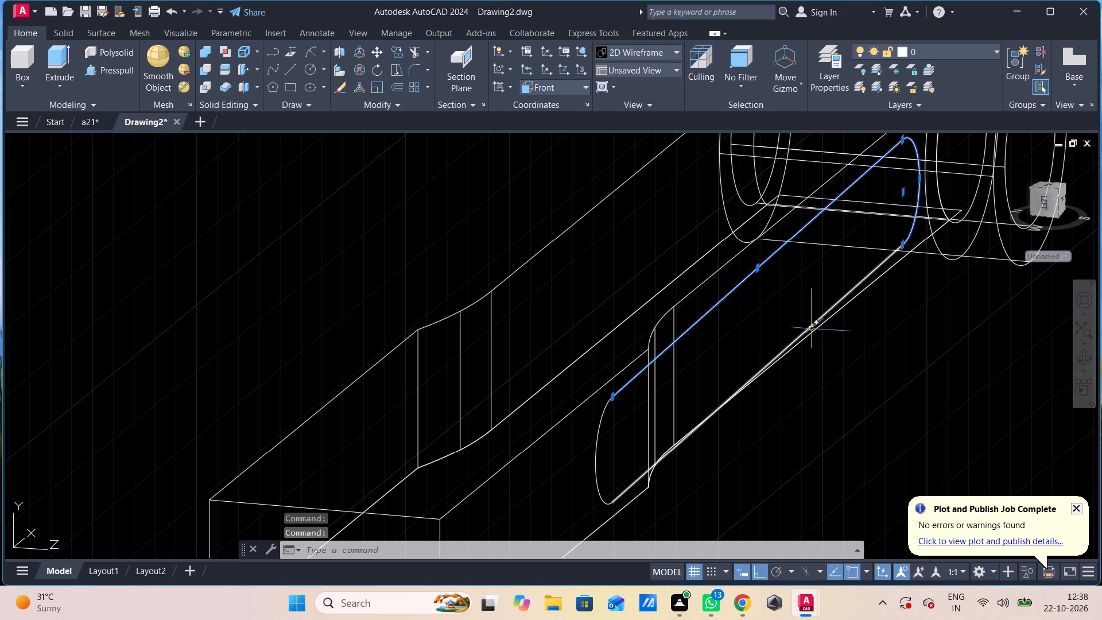
left_click(813, 321)
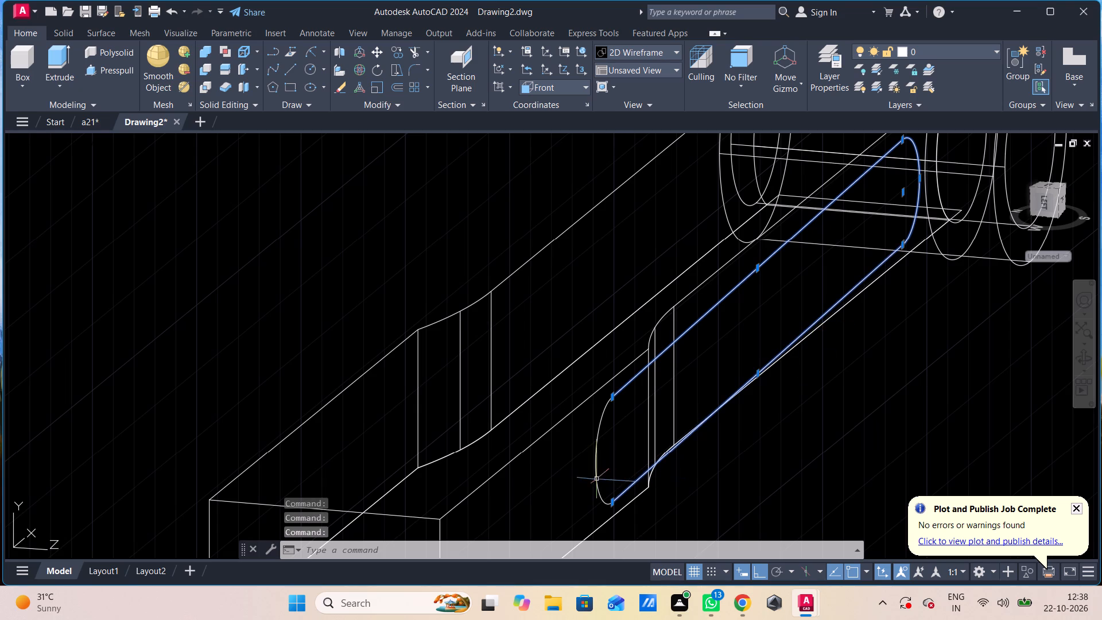
left_click(601, 442)
left_click(588, 457)
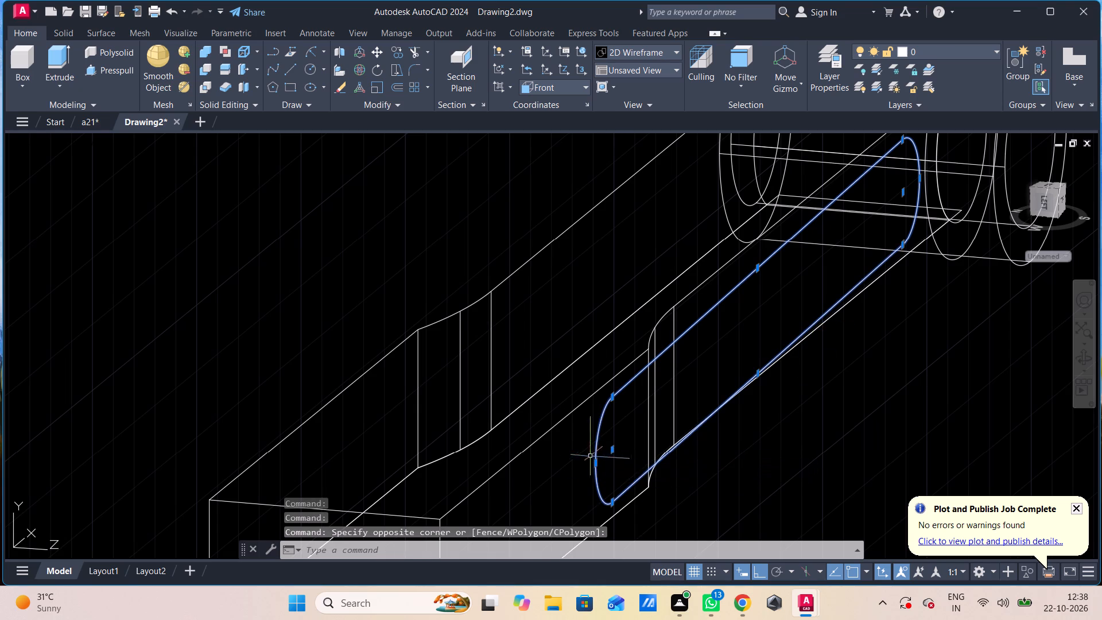
key("j")
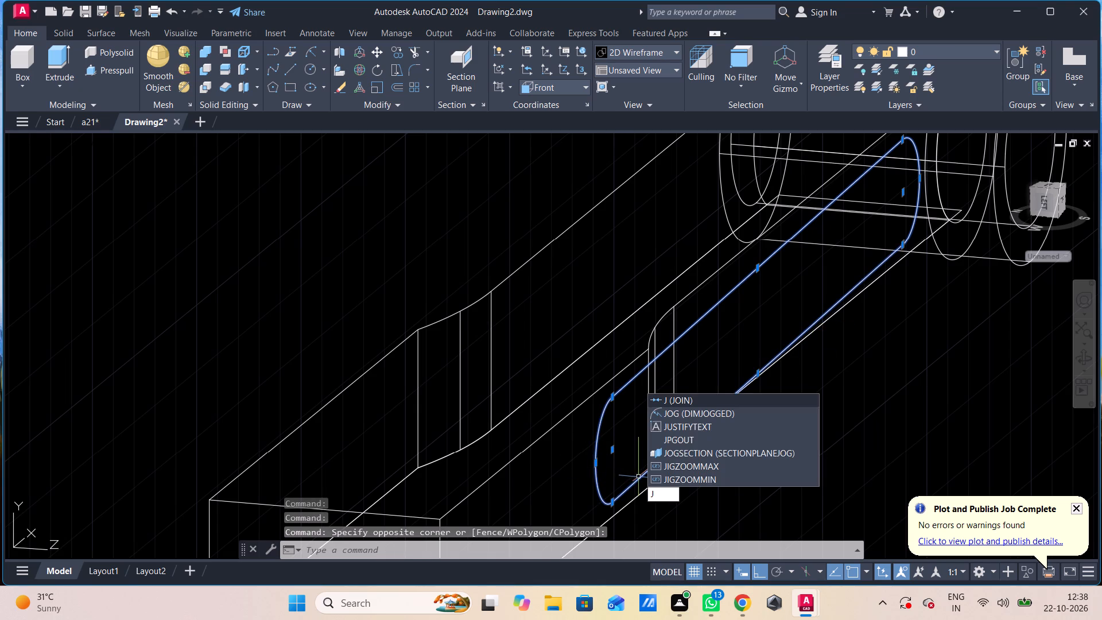
left_click(662, 396)
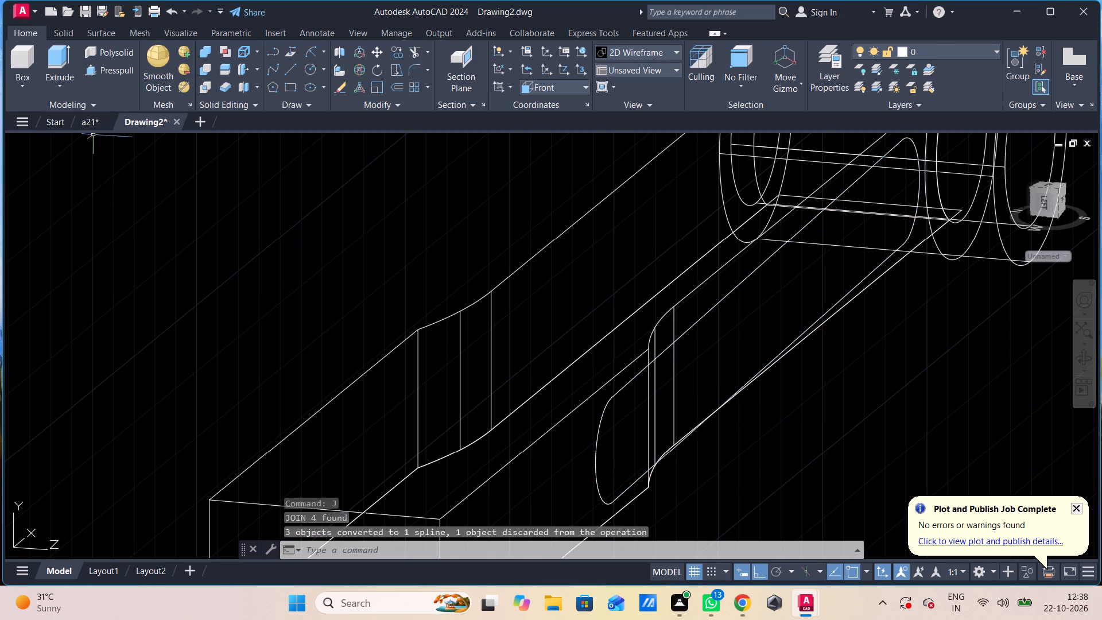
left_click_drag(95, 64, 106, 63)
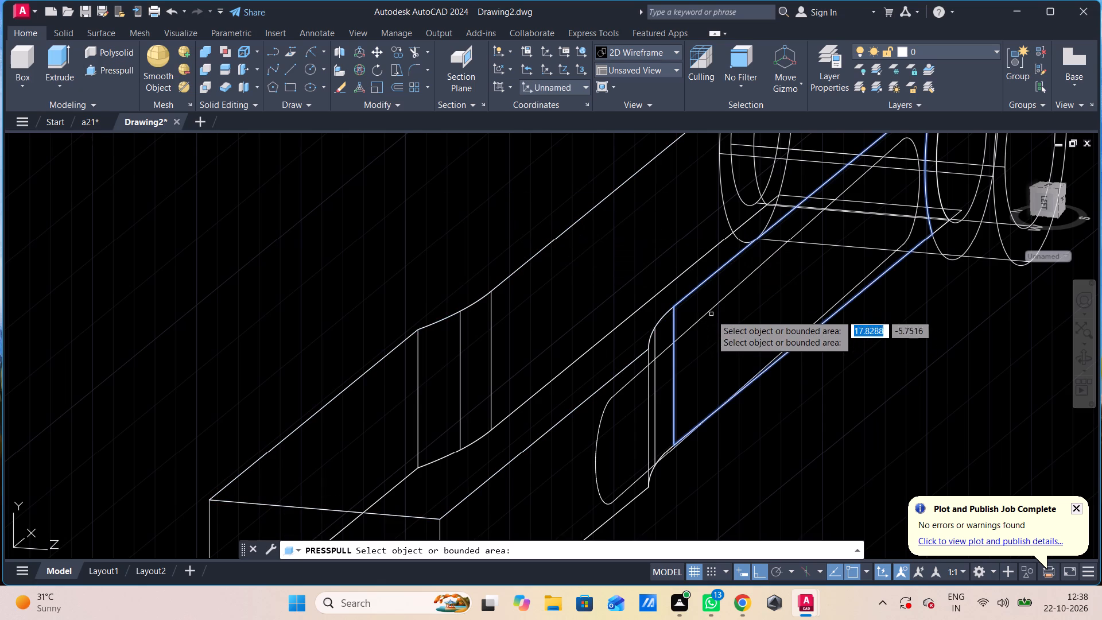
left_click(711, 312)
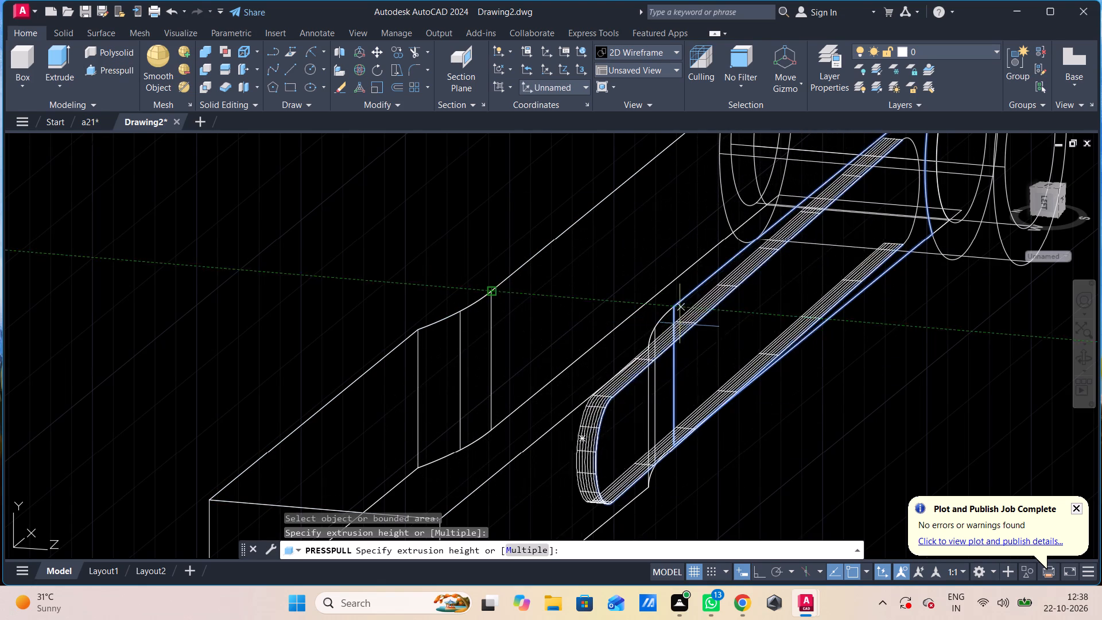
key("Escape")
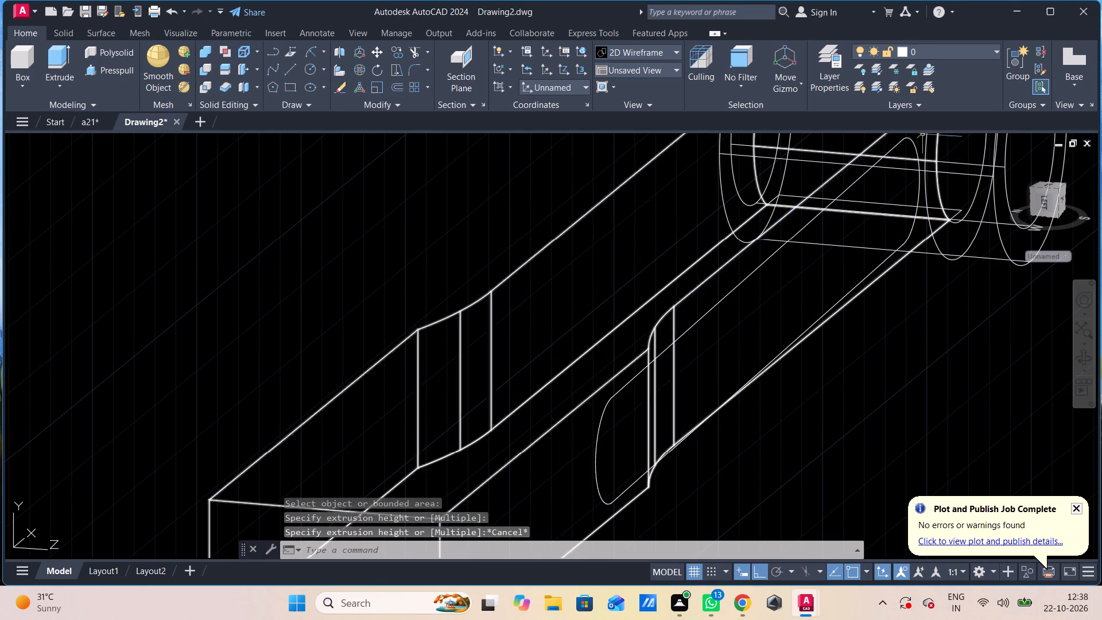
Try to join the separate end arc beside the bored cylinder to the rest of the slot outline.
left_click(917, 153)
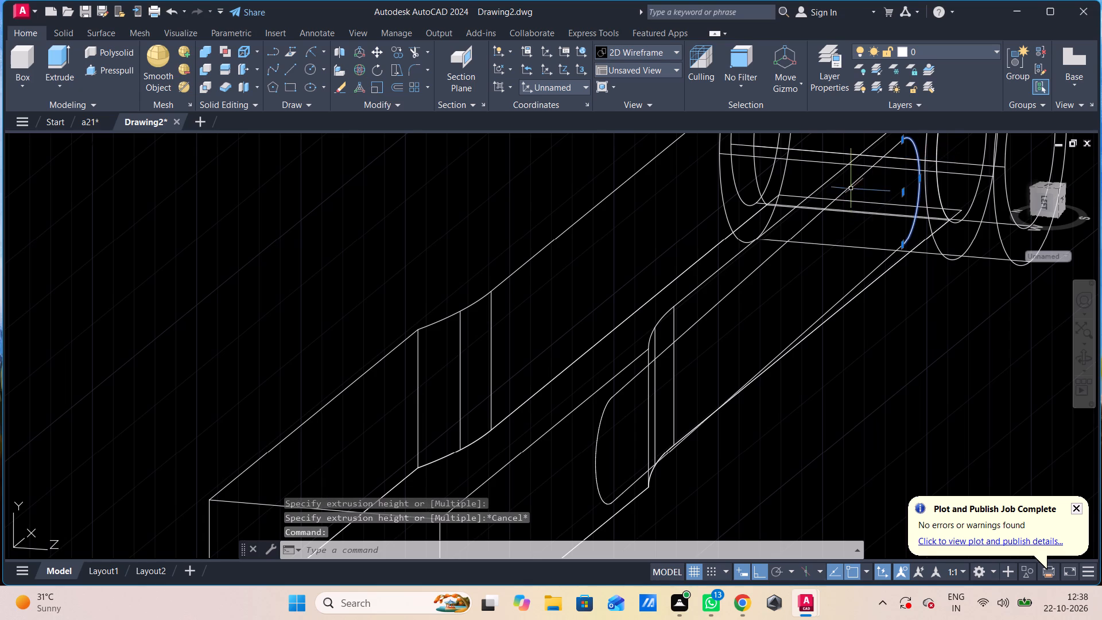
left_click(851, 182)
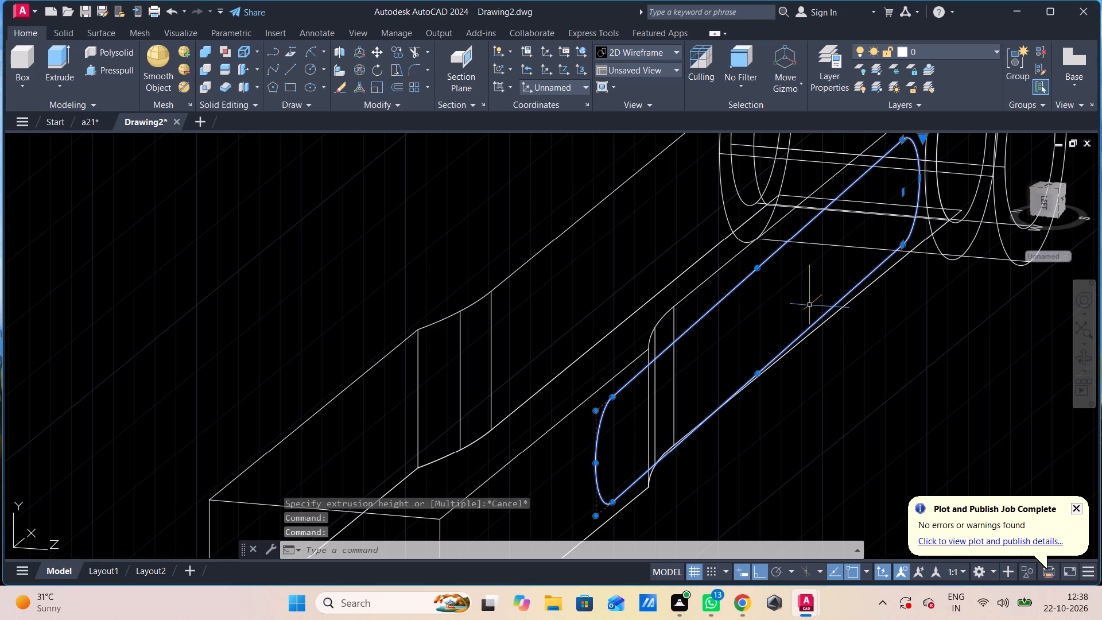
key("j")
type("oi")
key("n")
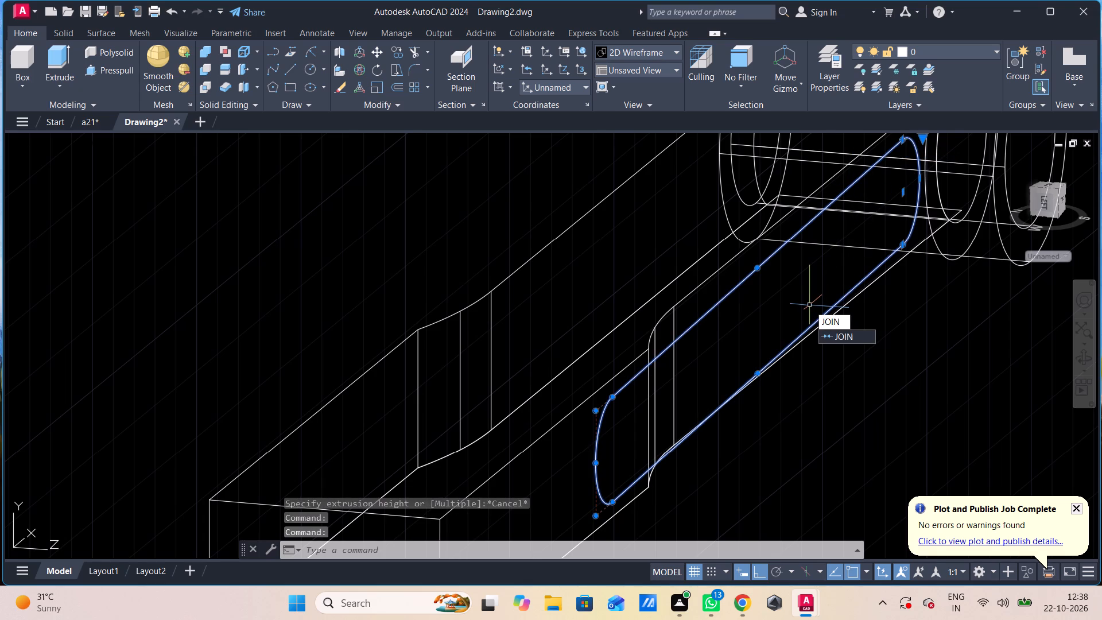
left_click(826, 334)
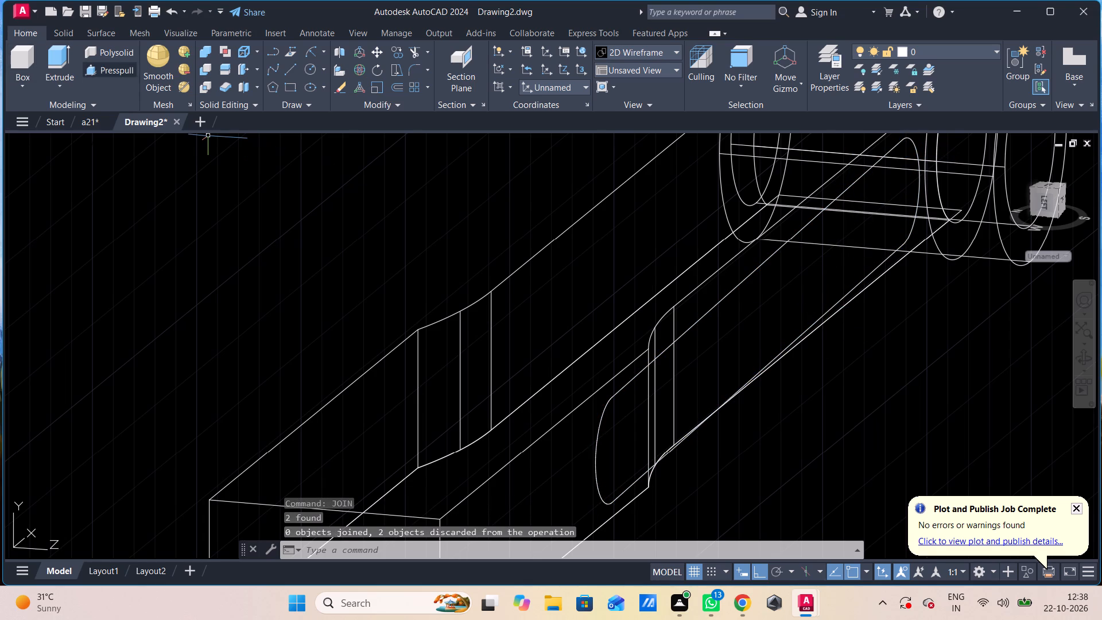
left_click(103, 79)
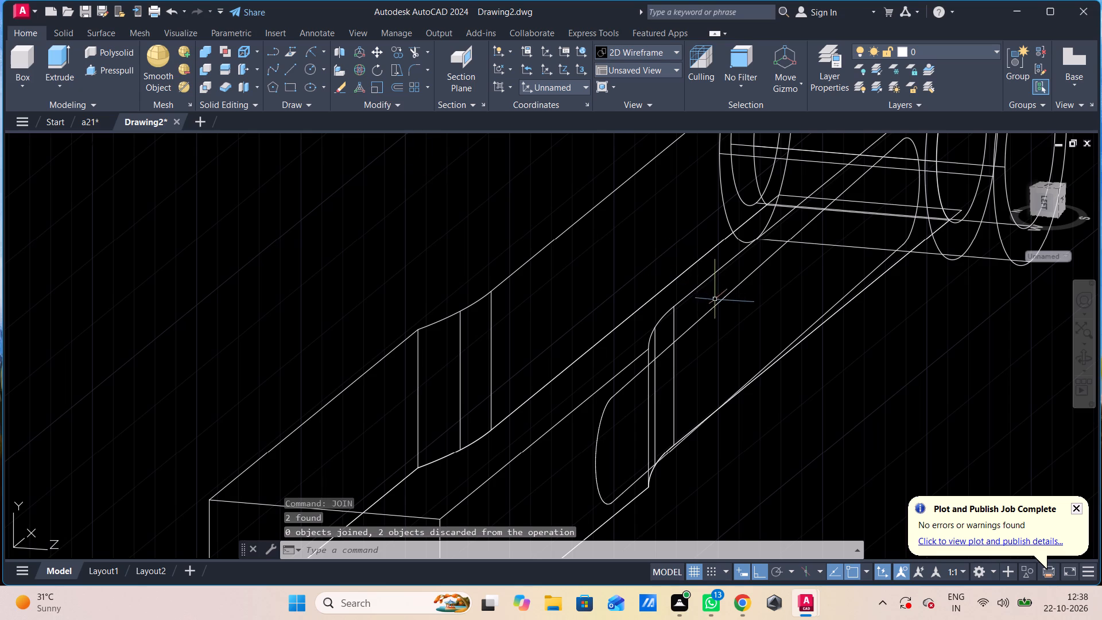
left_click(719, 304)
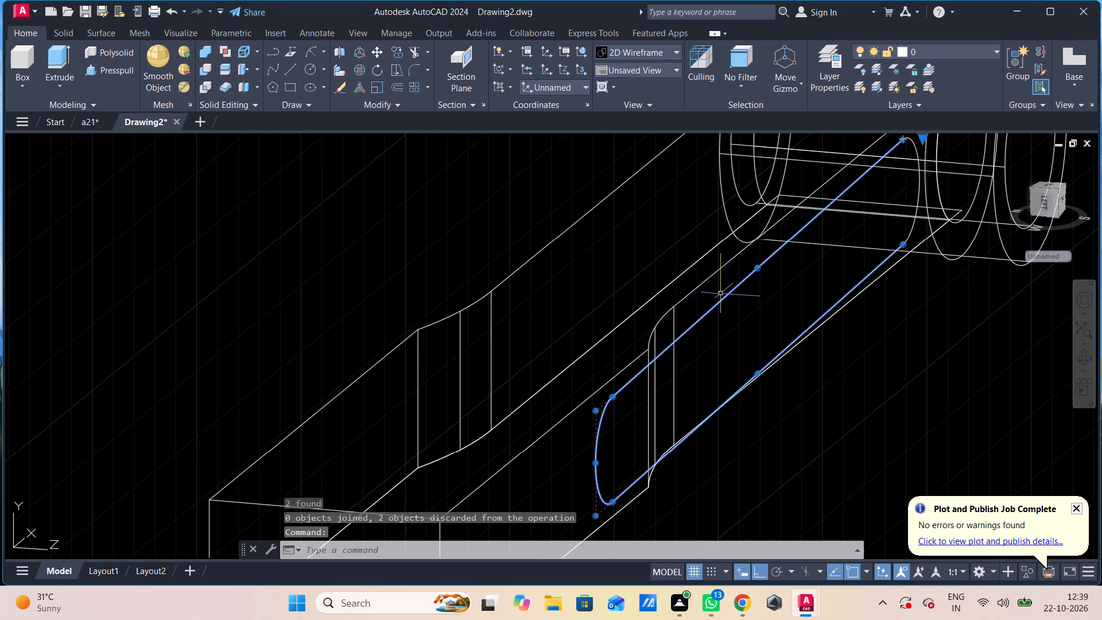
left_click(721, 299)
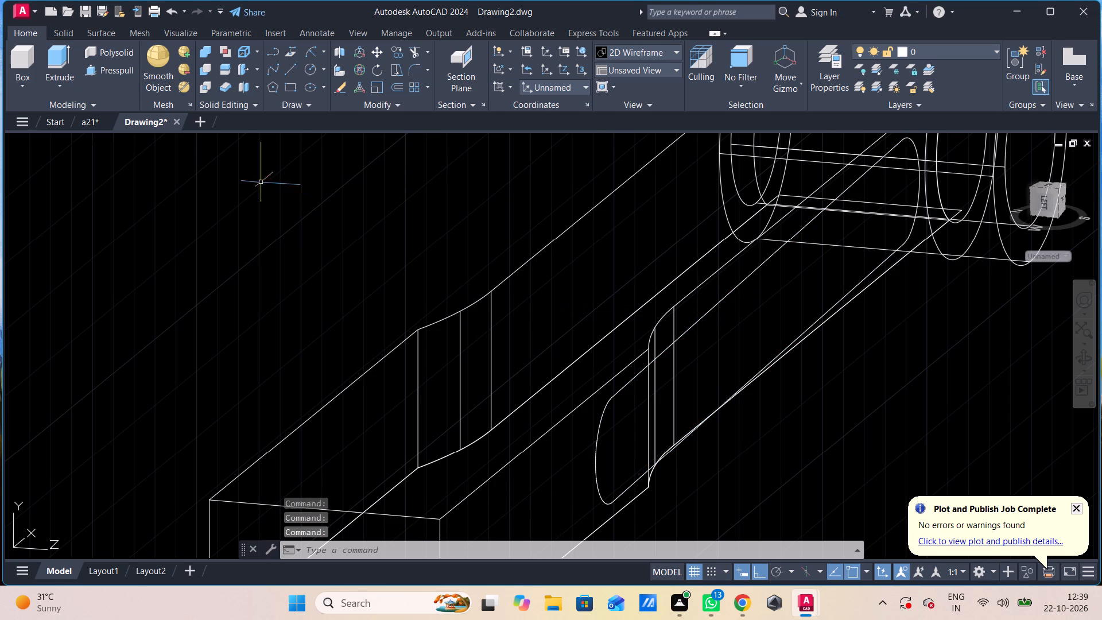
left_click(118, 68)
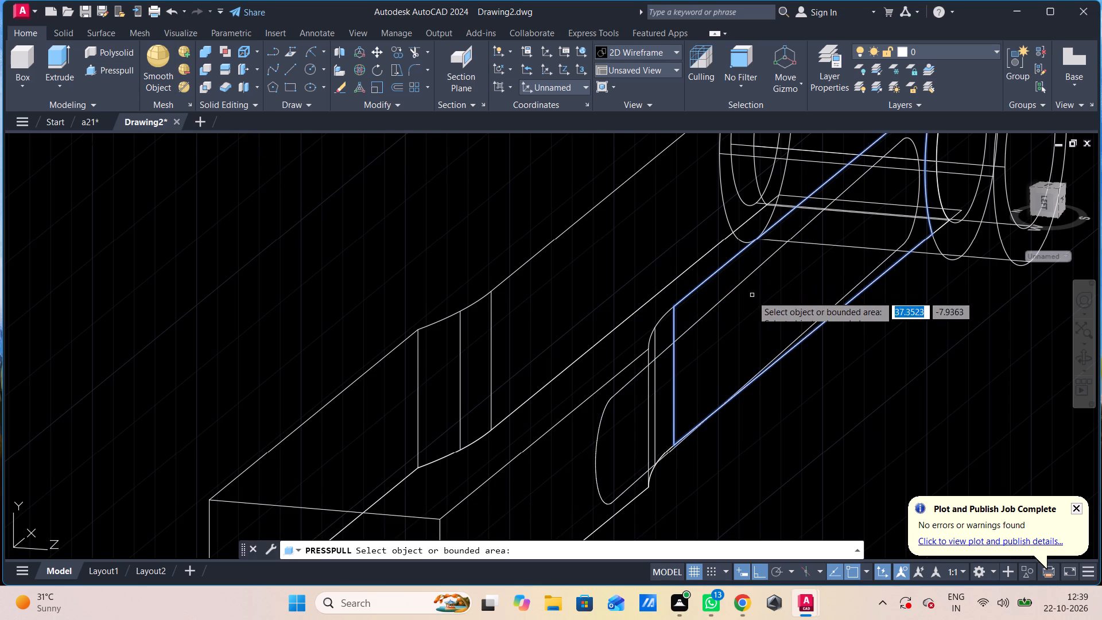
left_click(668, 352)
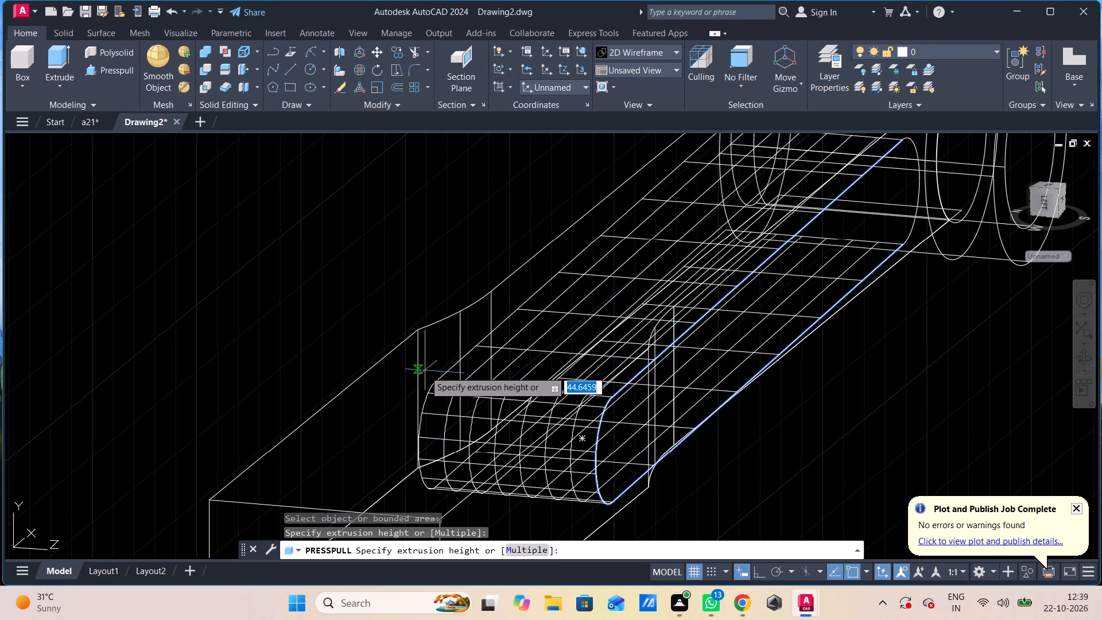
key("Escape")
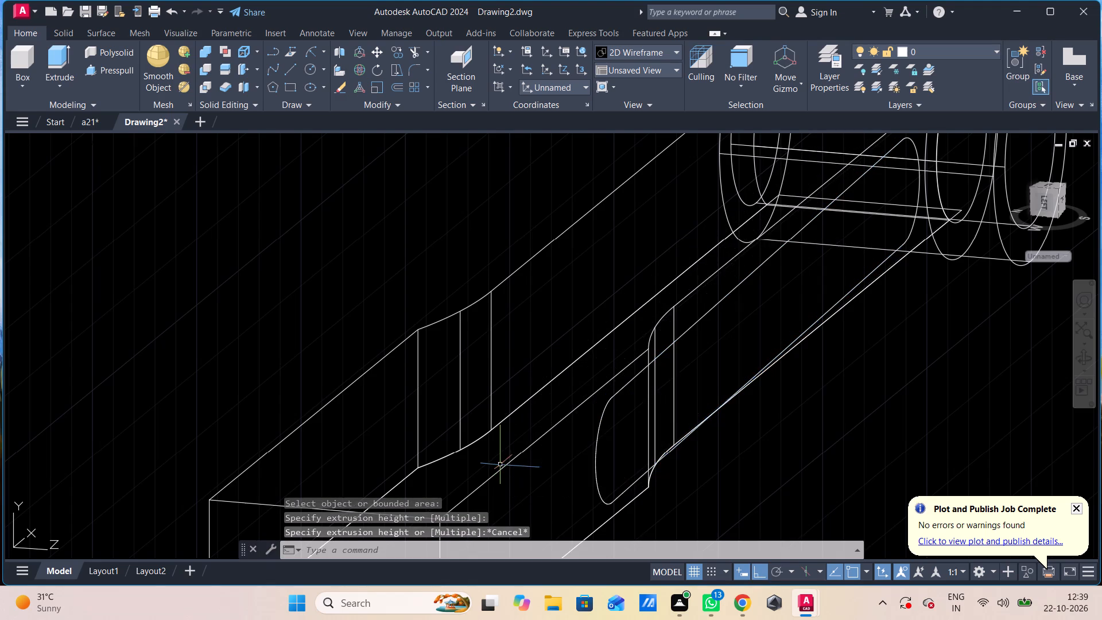
Delete the joined slot outline on the arm's side face and the separate end arc beside the bored cylinder.
left_click(629, 383)
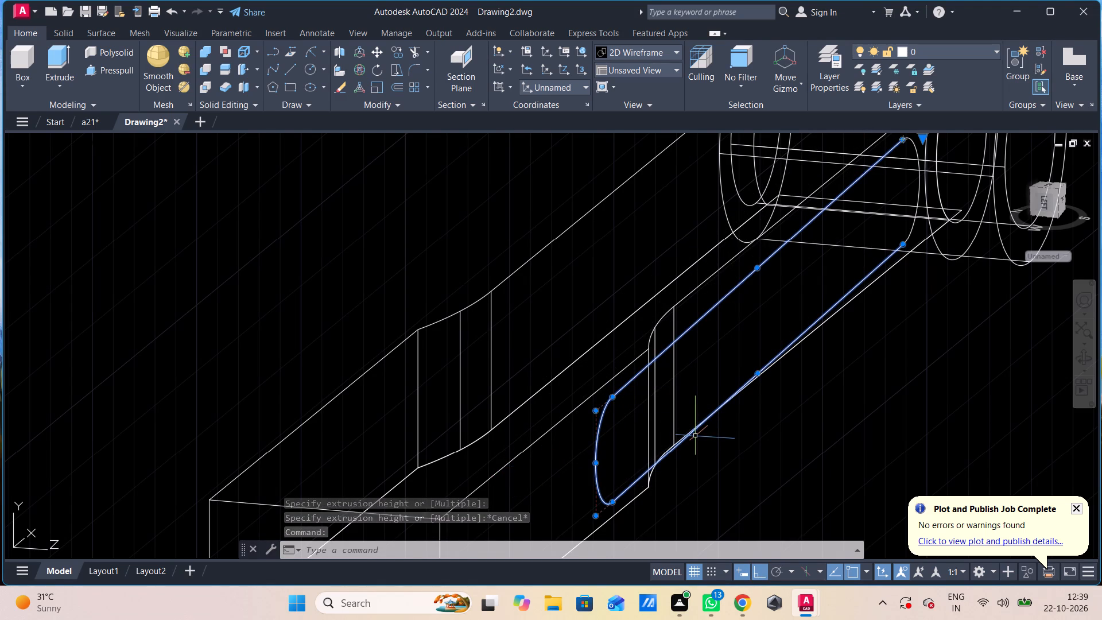
key("grave")
key("Escape")
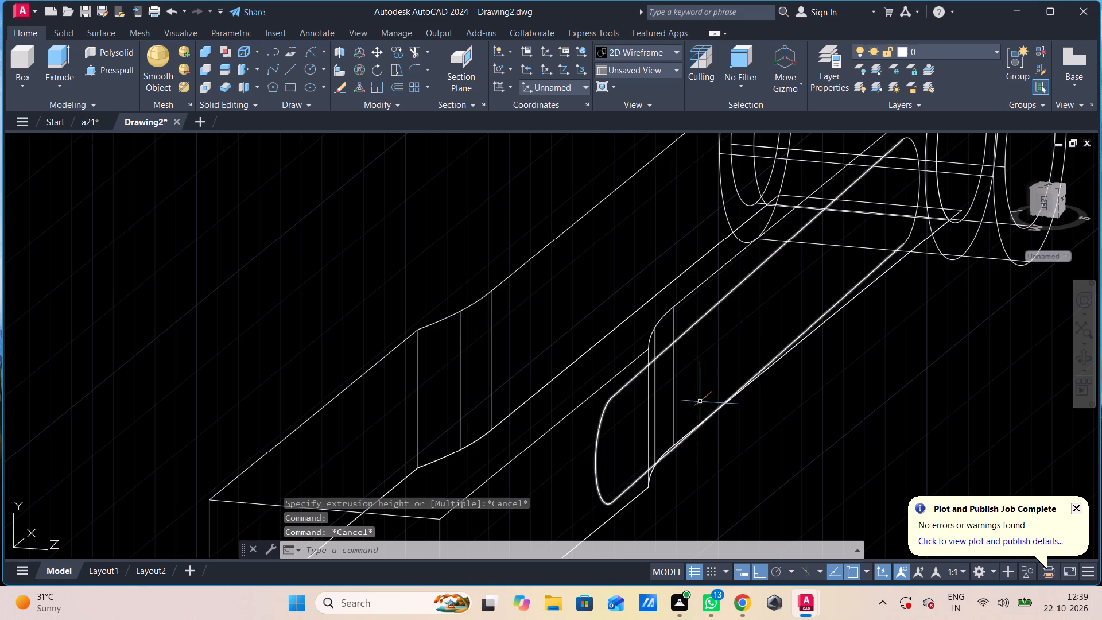
left_click(692, 328)
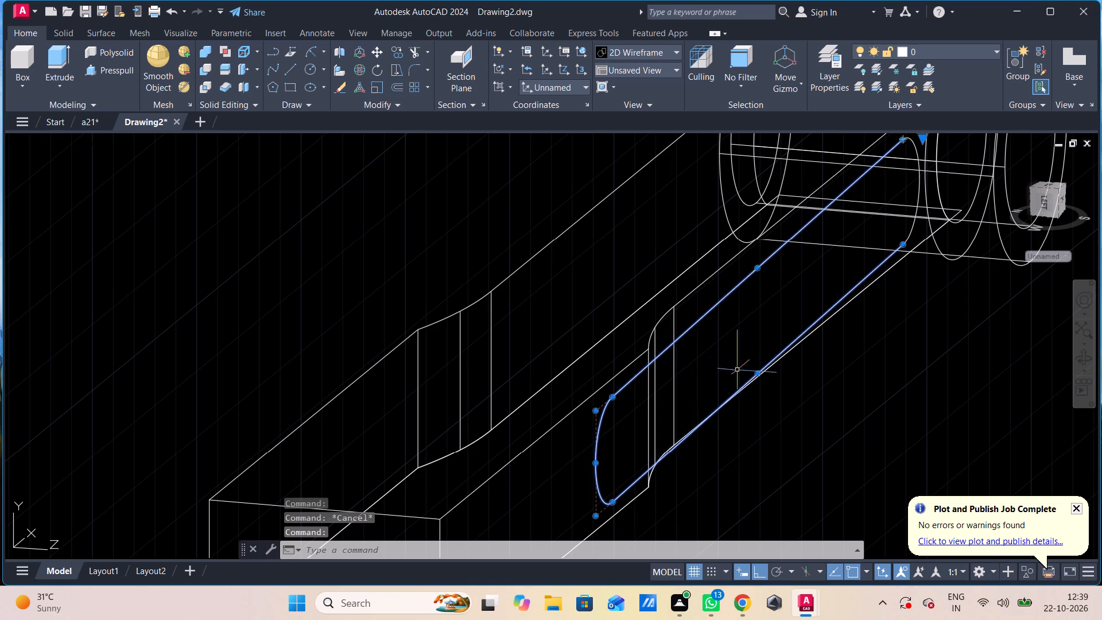
key("F12")
key("F12")
key("Delete")
key("Delete")
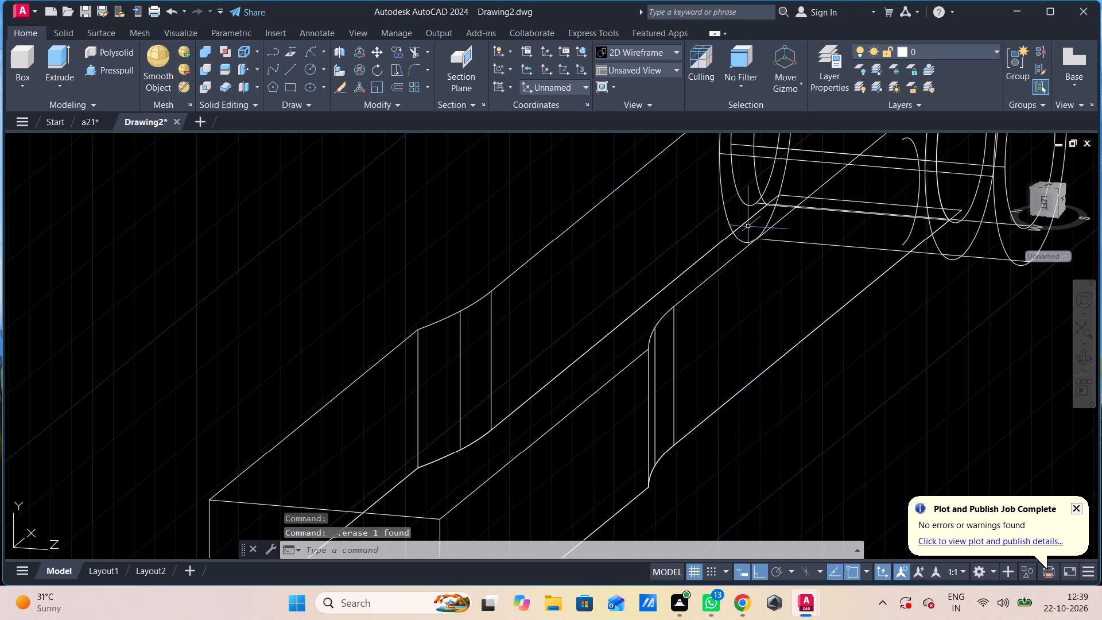
left_click(913, 146)
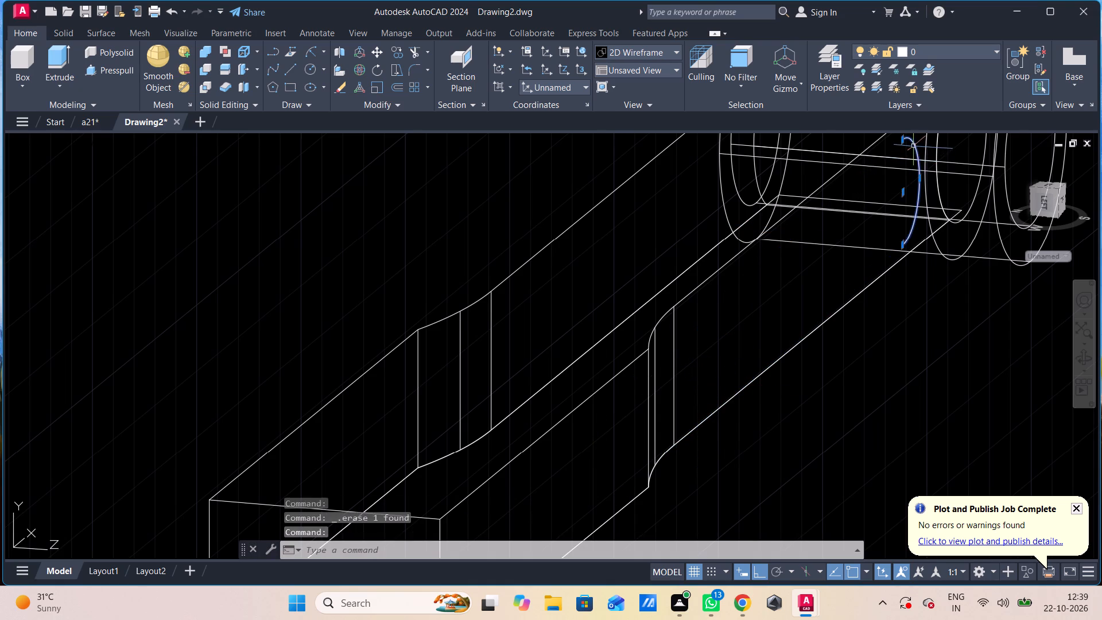
key("Delete")
Draw a 30-unit line from the bored cylinder's circle centre along the arm's length.
scroll(863, 273, "down", 1)
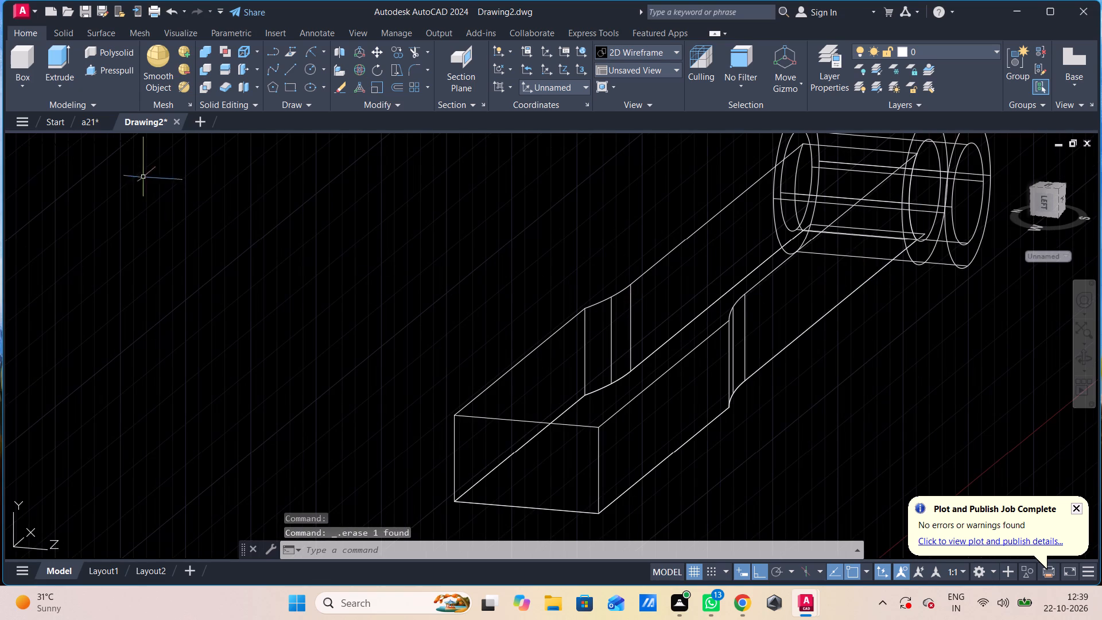
key("l")
key("Return")
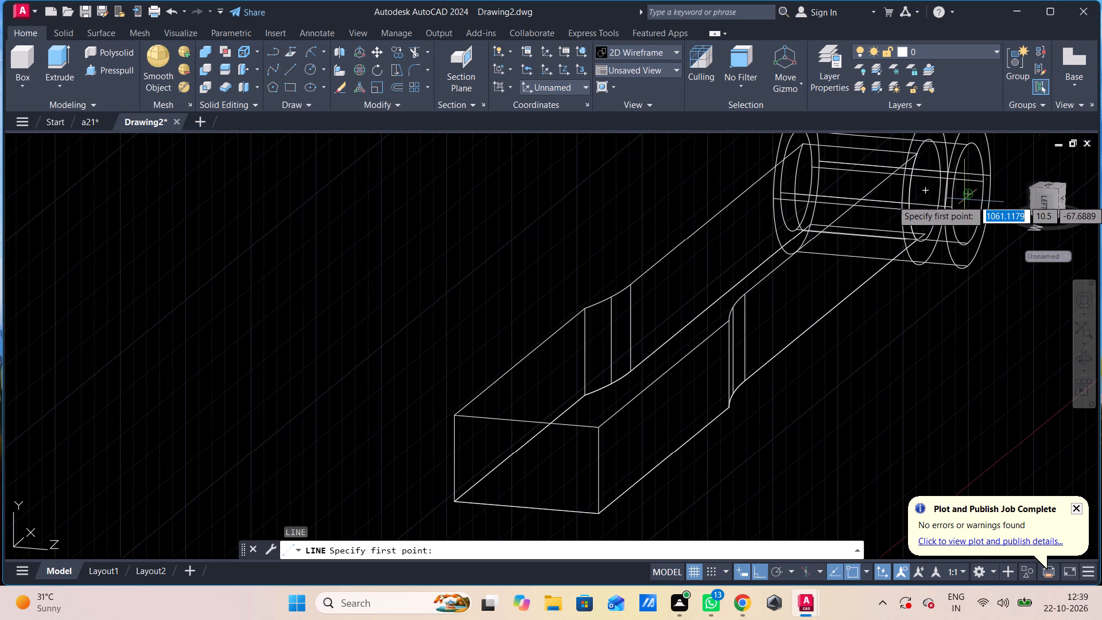
left_click(924, 196)
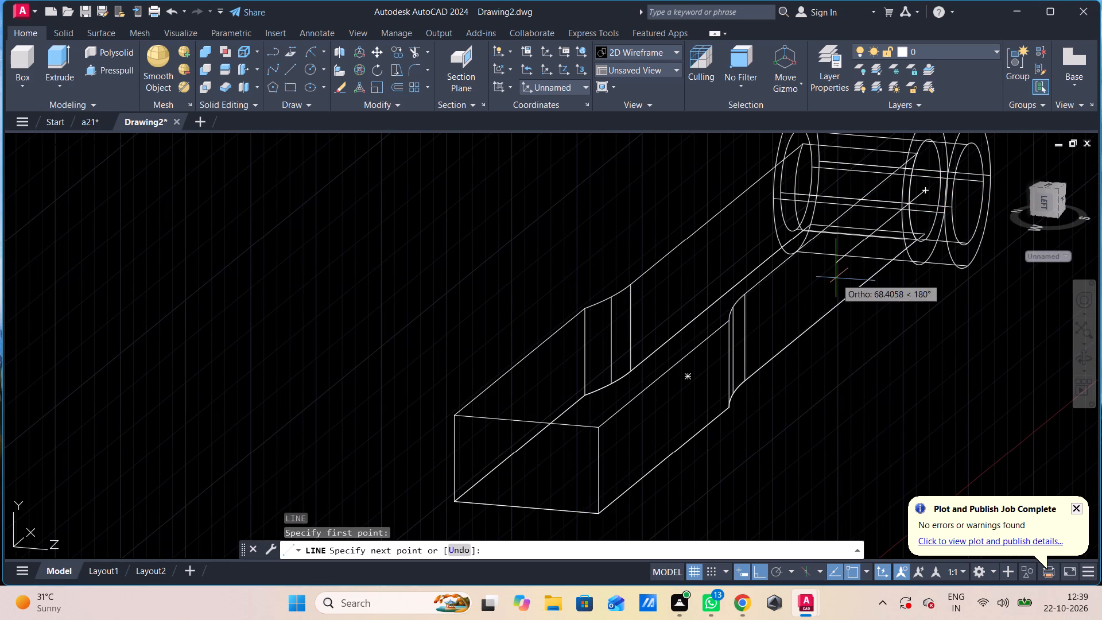
type("30")
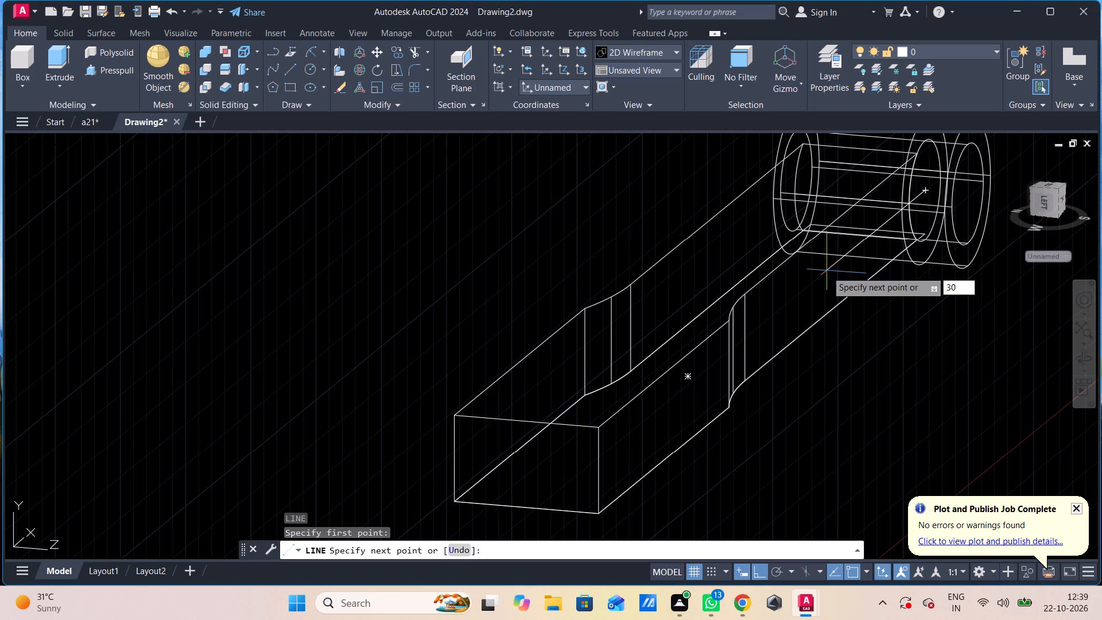
key("Return")
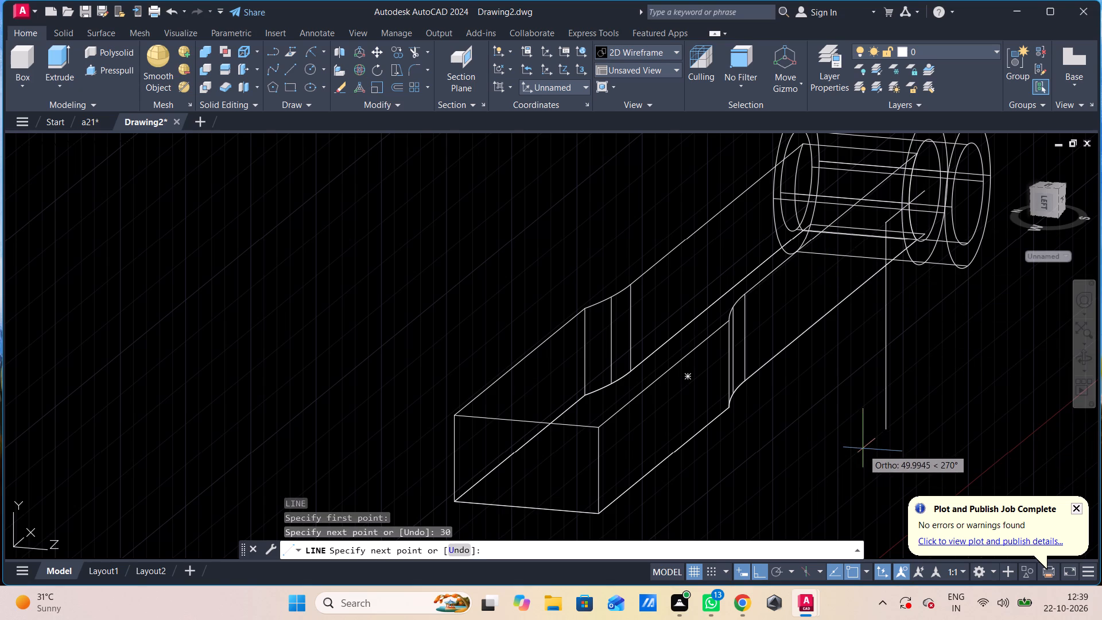
key("Escape")
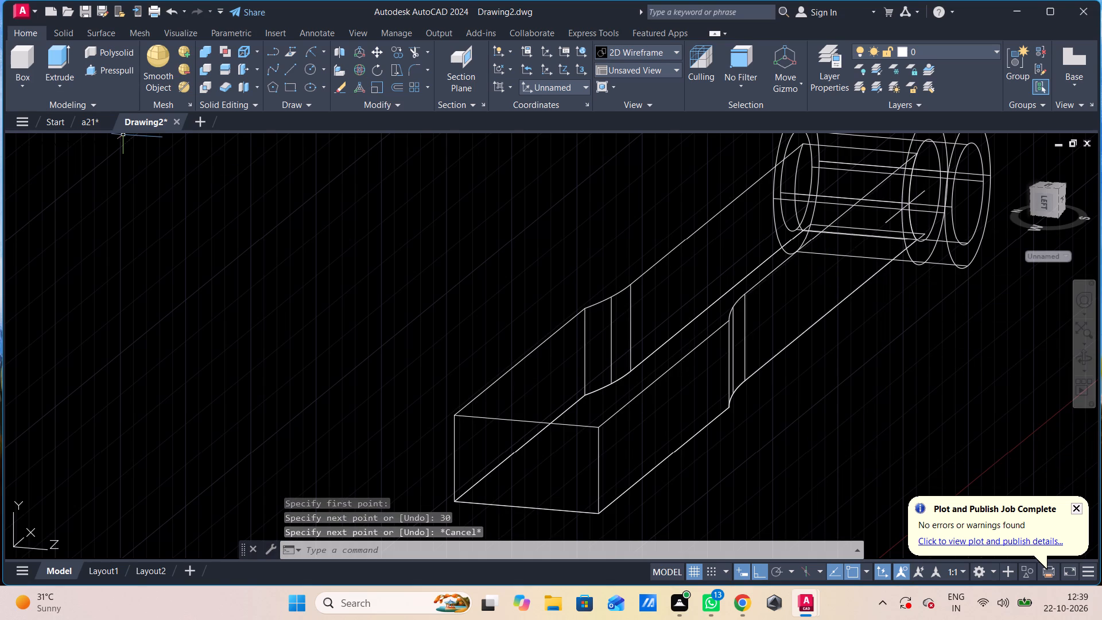
Set the visual style to Shades of Gray.
left_click(123, 138)
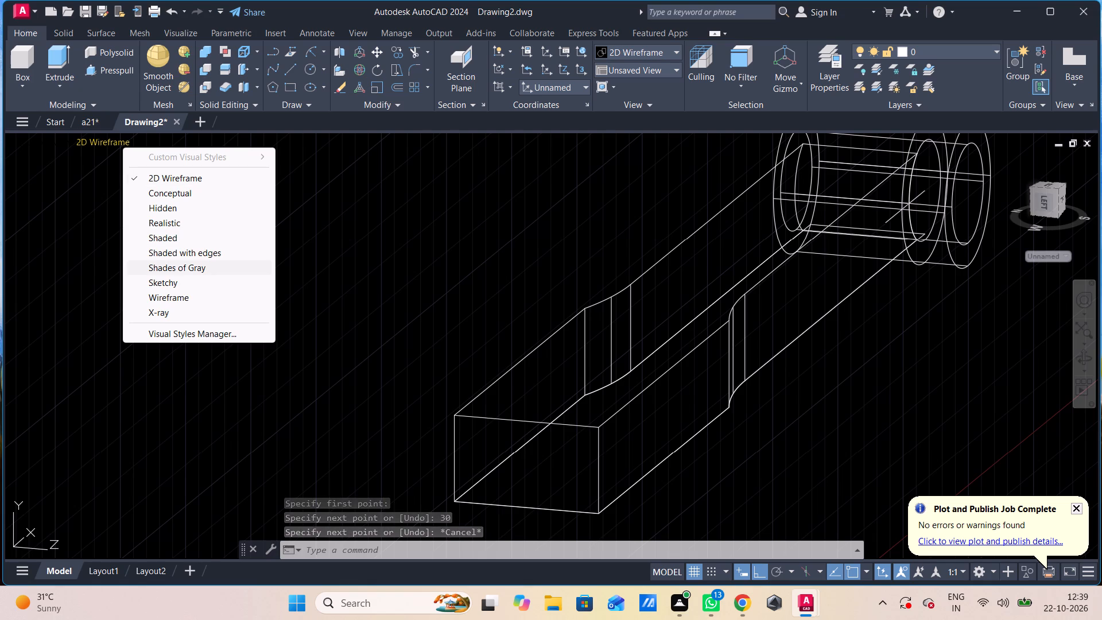
left_click(181, 268)
Draw a circle of radius 8 in the empty space below the bored cylinder.
scroll(411, 388, "down", 1)
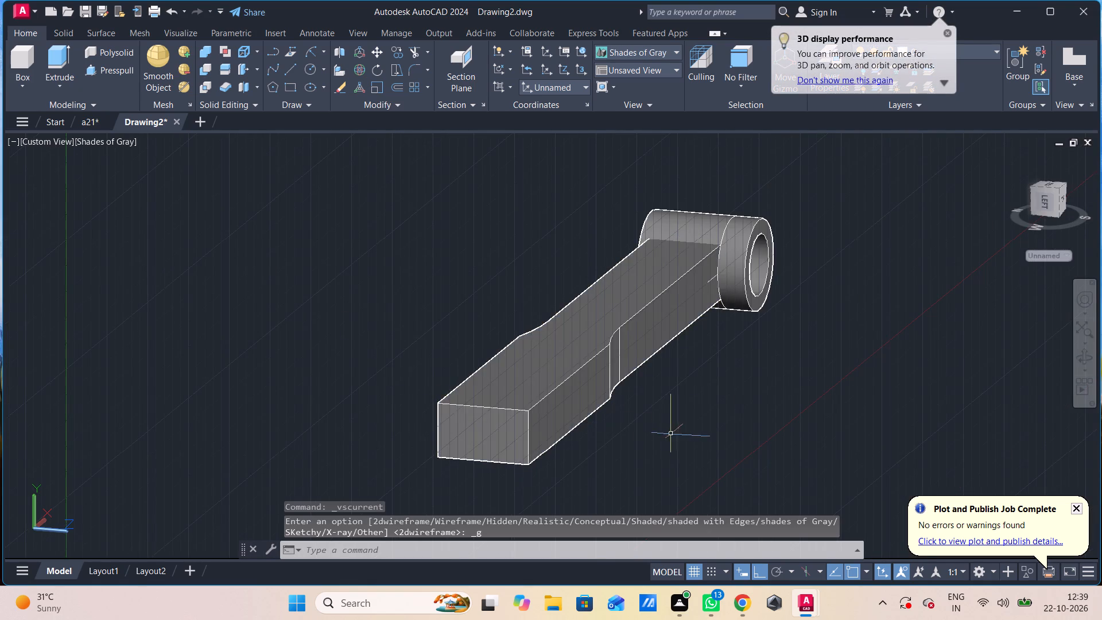
middle_click_drag(673, 435, 524, 423, "shift")
middle_click(524, 423, "shift")
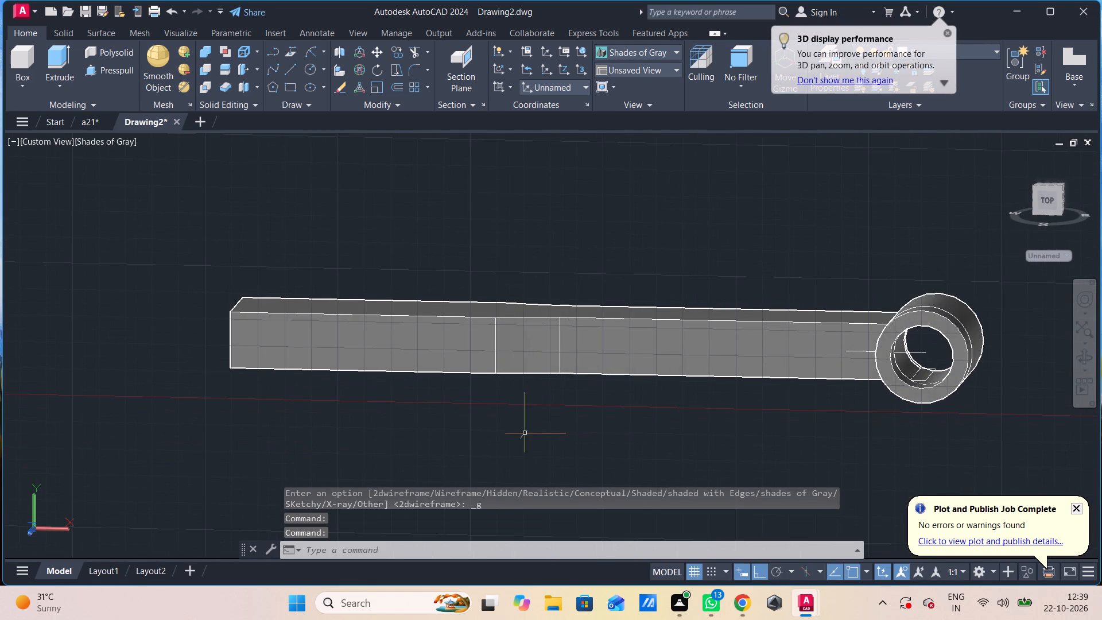
middle_click_drag(691, 449, 377, 349)
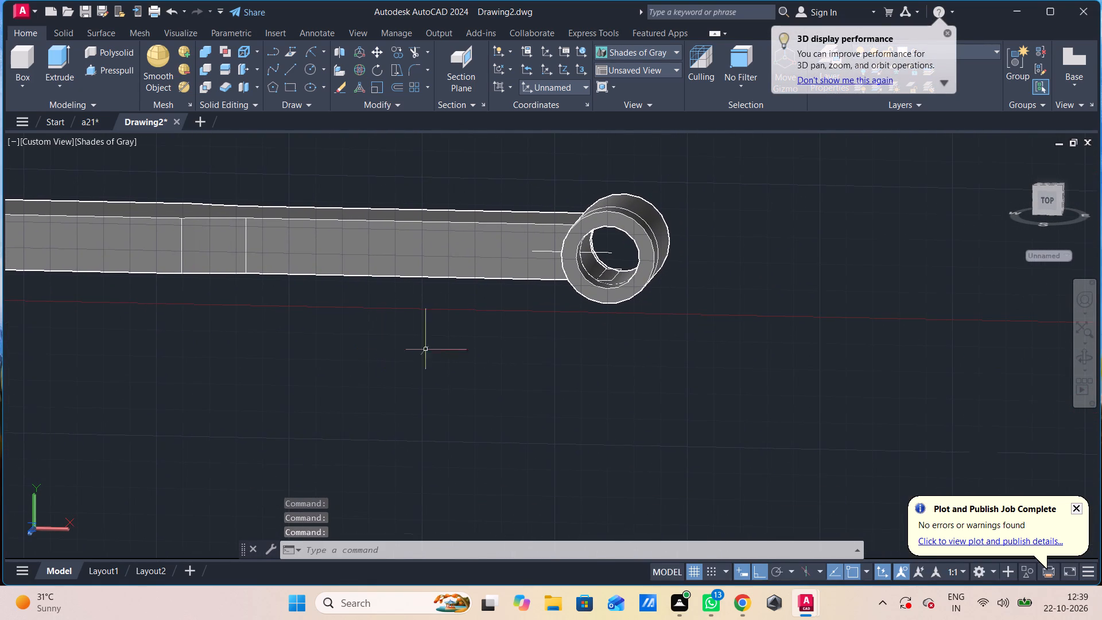
middle_click_drag(458, 351, 522, 326)
key("c")
key("space")
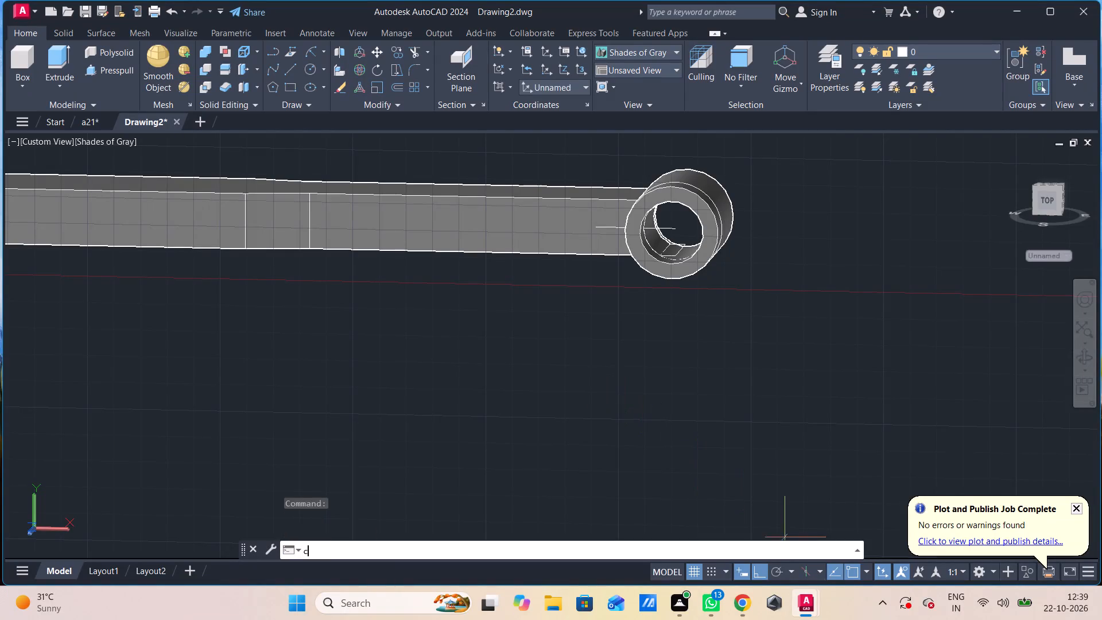
left_click(672, 383)
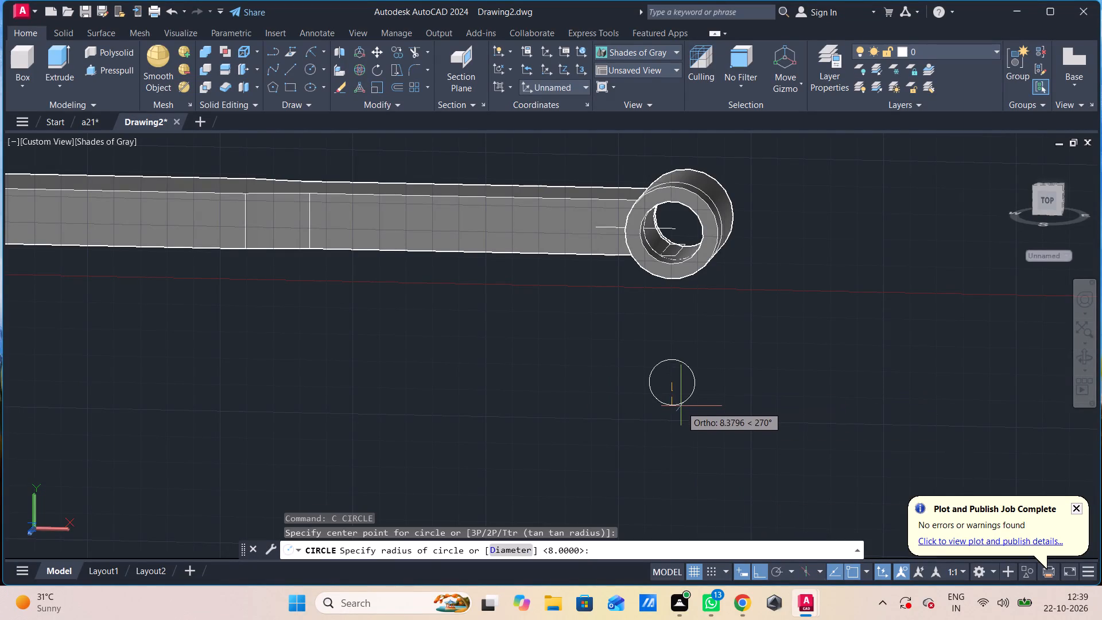
key("8")
key("Return")
Draw a 150-unit line from the new circle's centre, parallel to the arm and towards its square end.
type("l")
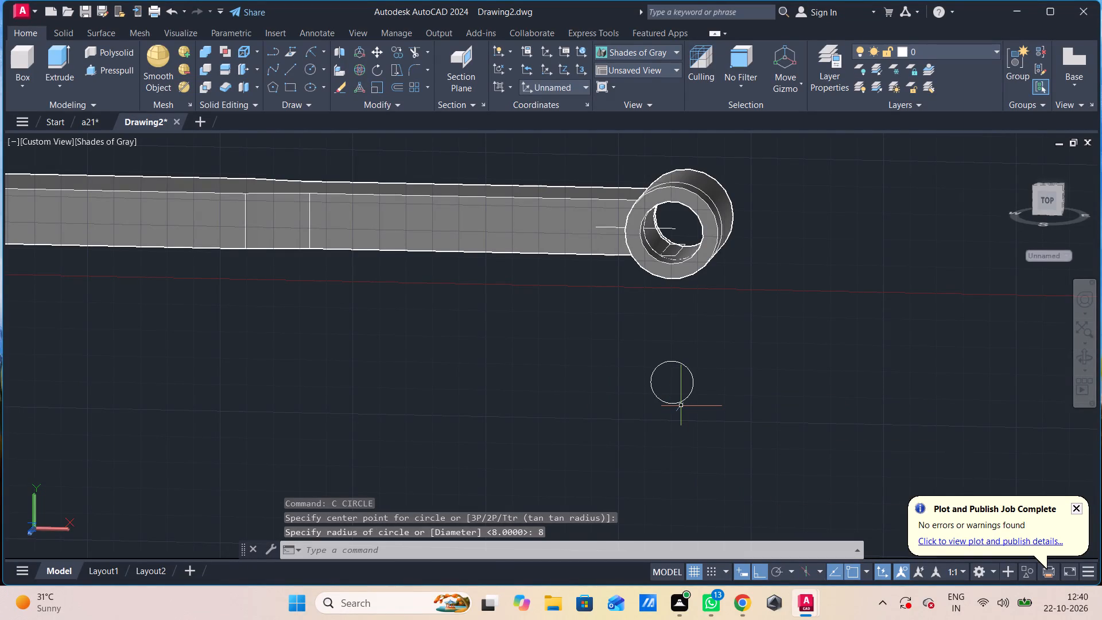
key("space")
left_click(677, 385)
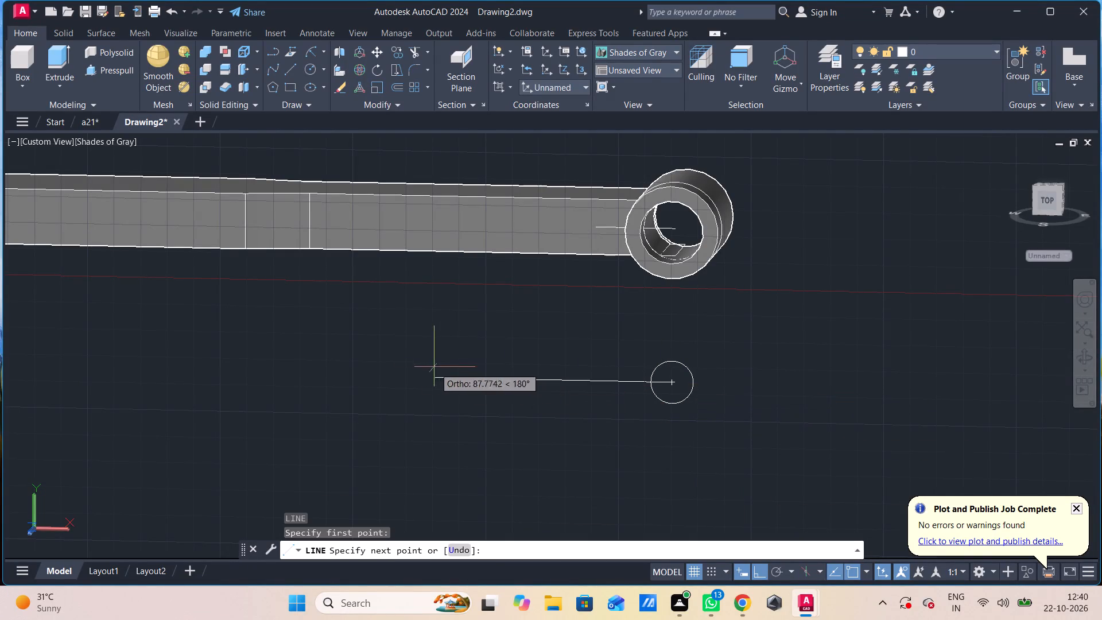
type("150")
key("Return")
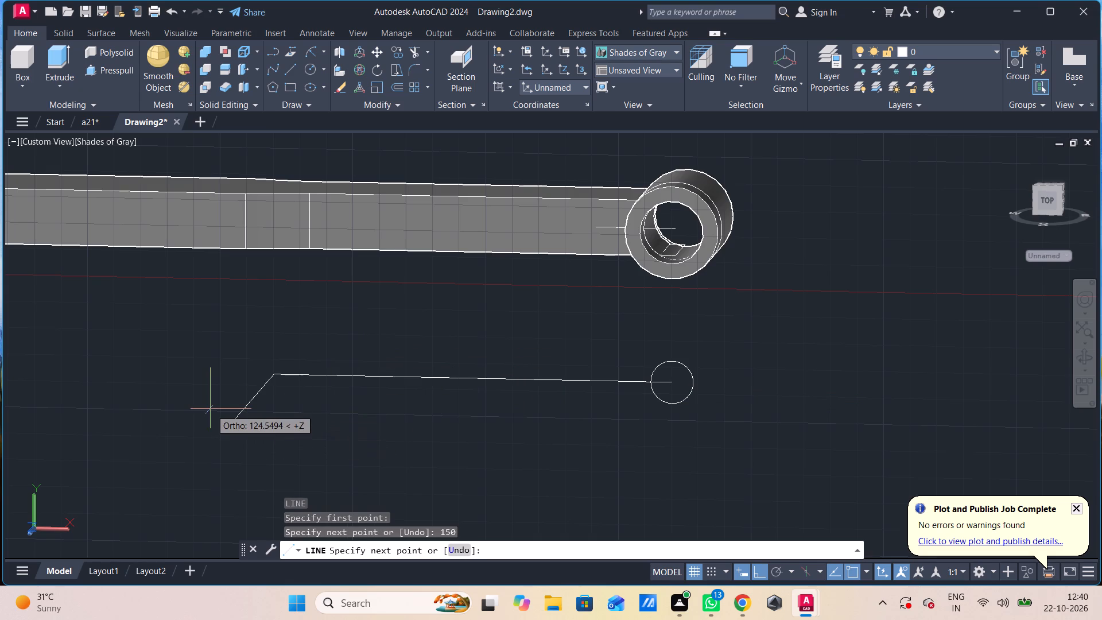
key("Escape")
Draw a second circle of radius 8 centred on the far end of the 150-unit line.
key("c")
key("space")
left_click(277, 379)
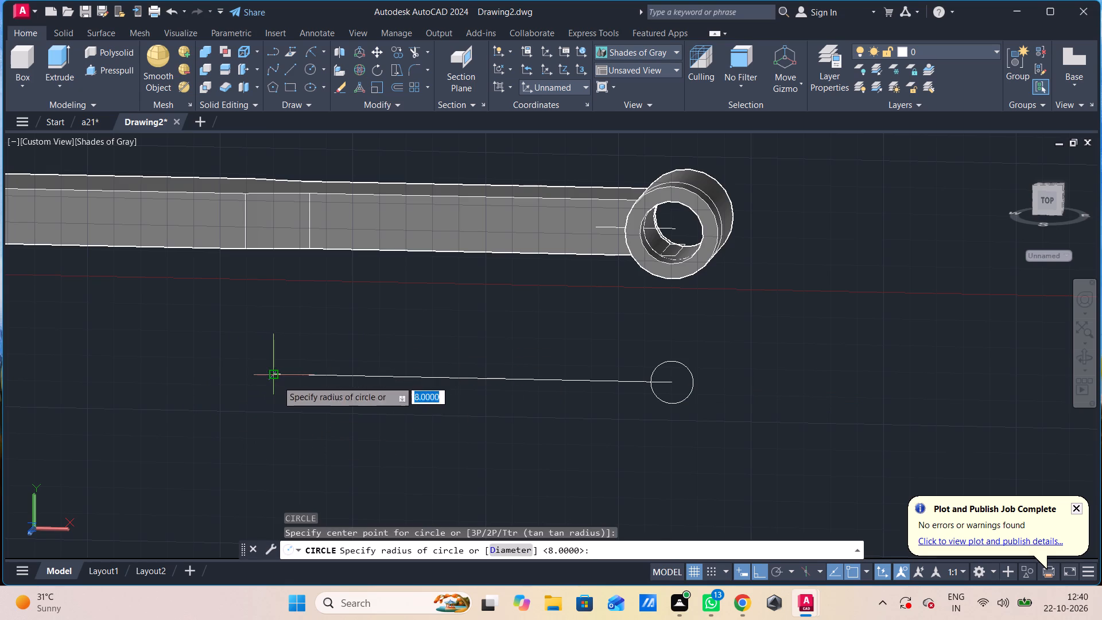
key("8")
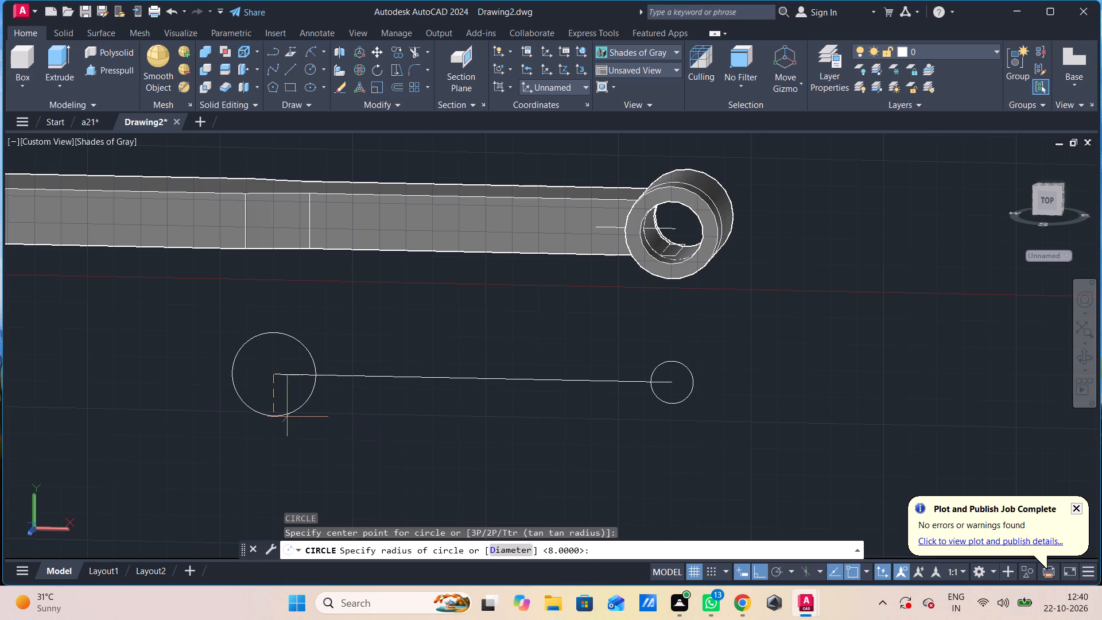
key("Return")
Connect the two circles with straight lines between their upper quadrants and between their lower quadrants.
type("l")
key("space")
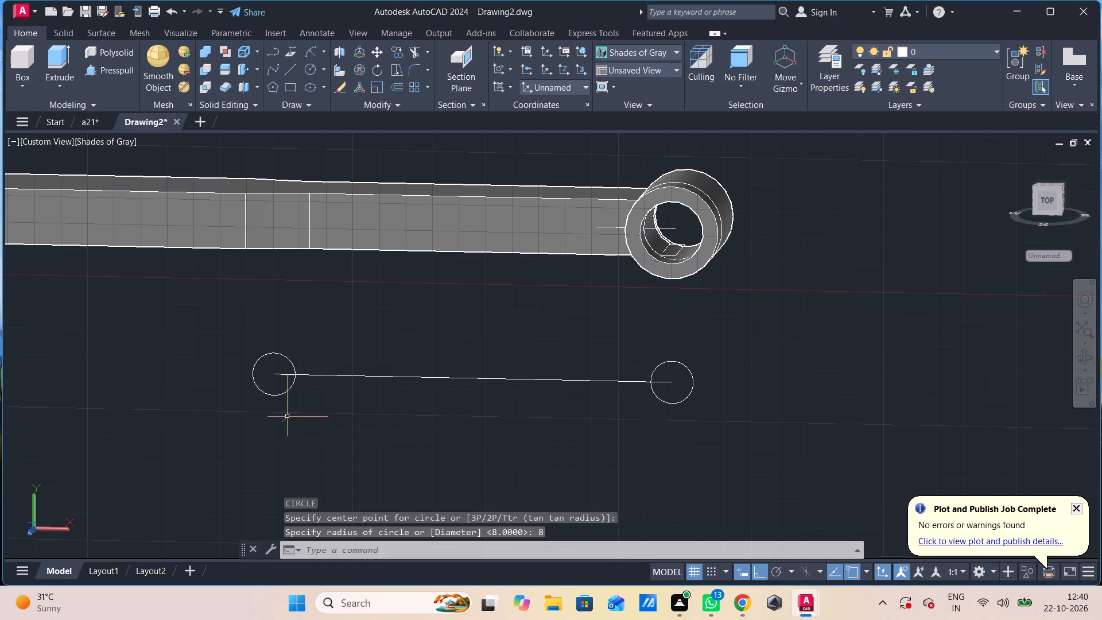
left_click(273, 356)
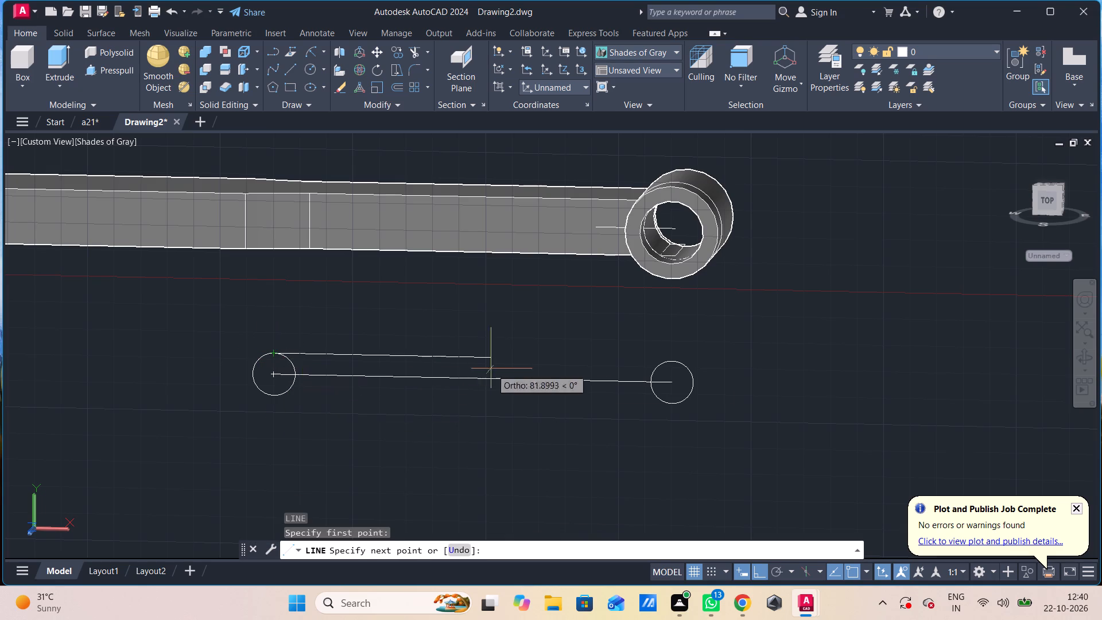
left_click(676, 363)
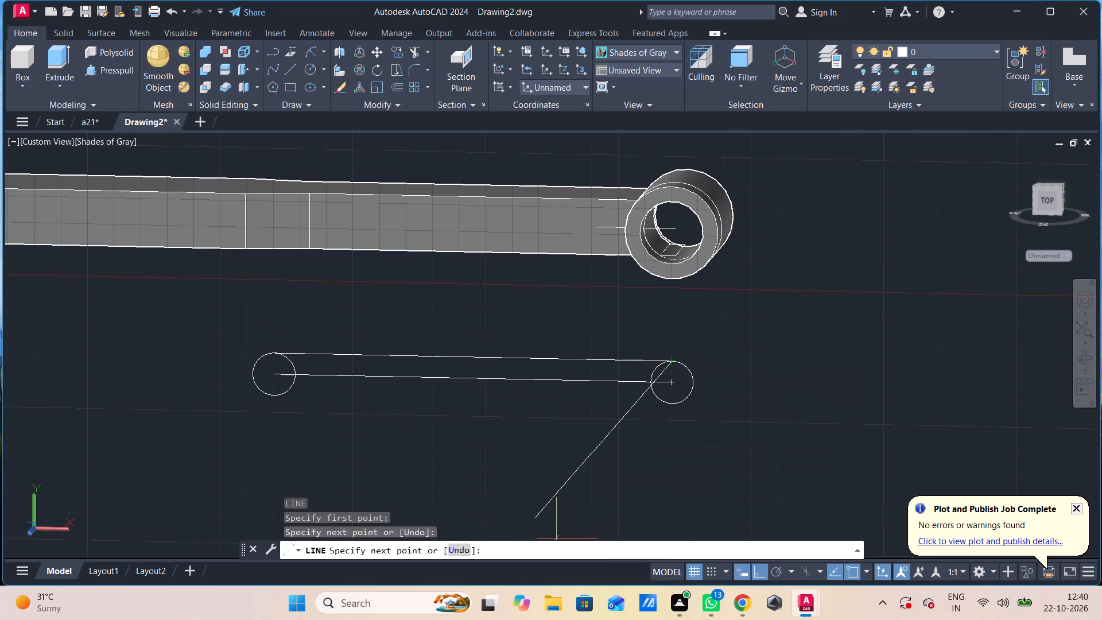
key("Escape")
key("space")
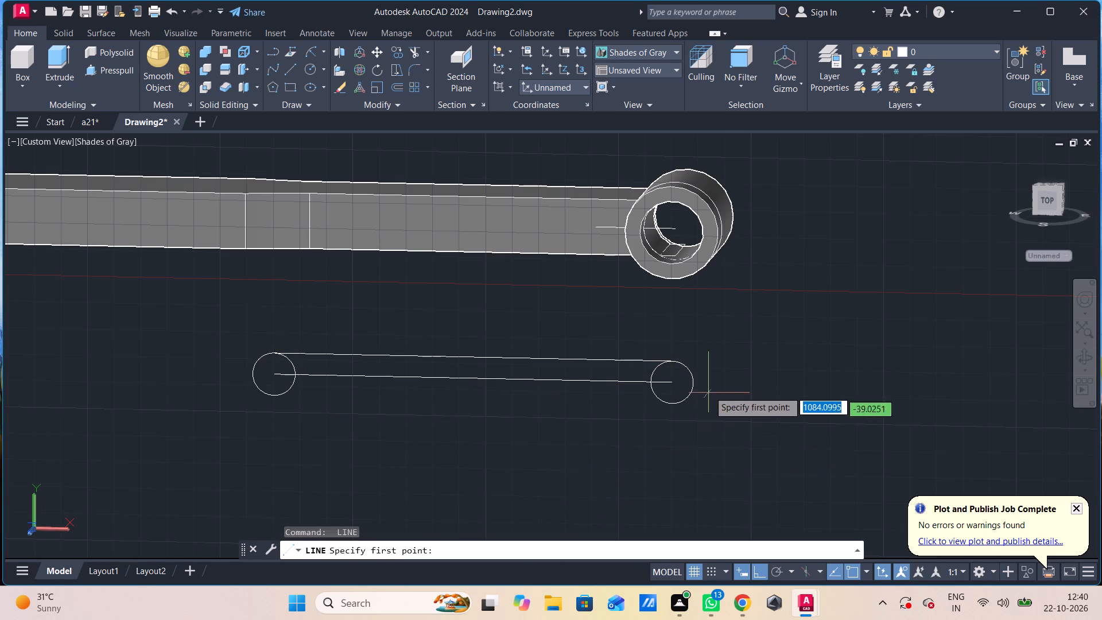
left_click(675, 404)
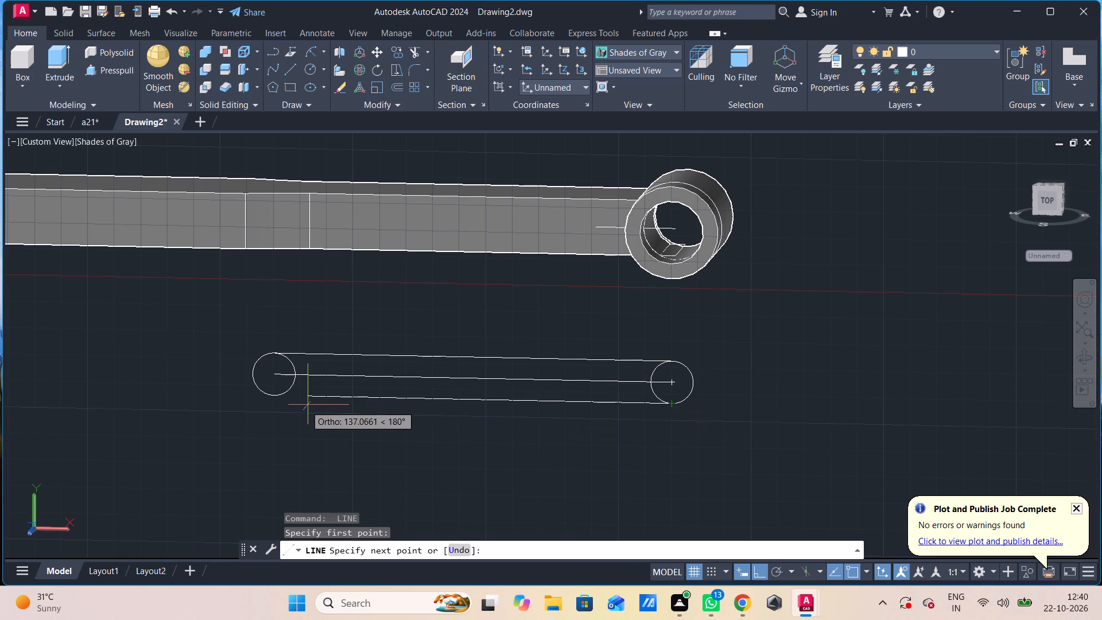
left_click(274, 397)
key("space")
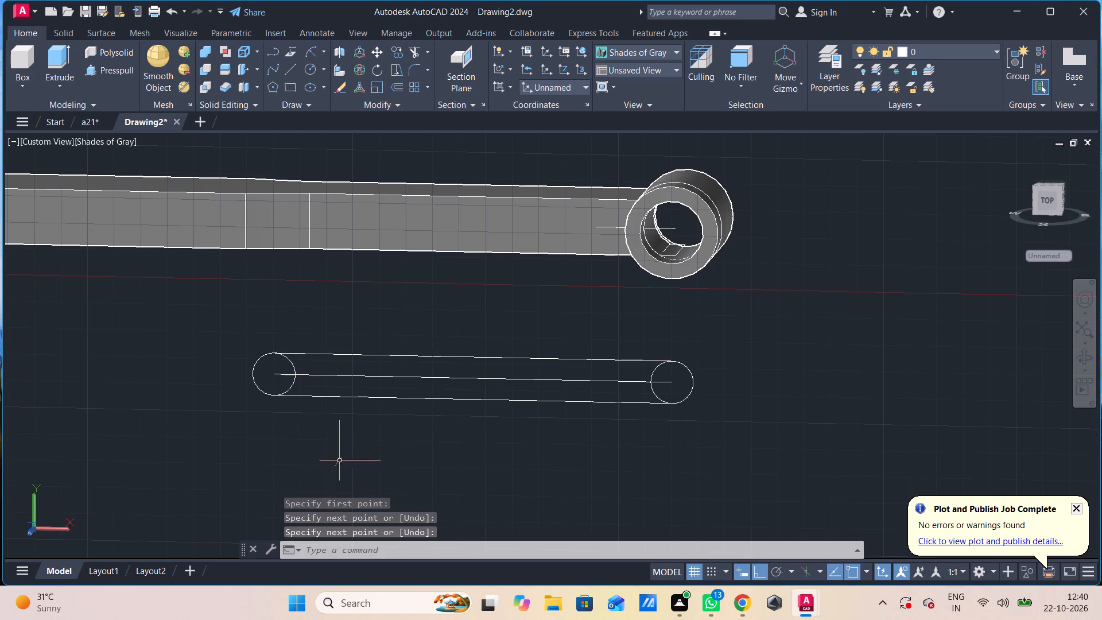
Delete the centre line between the two circles.
left_click(340, 375)
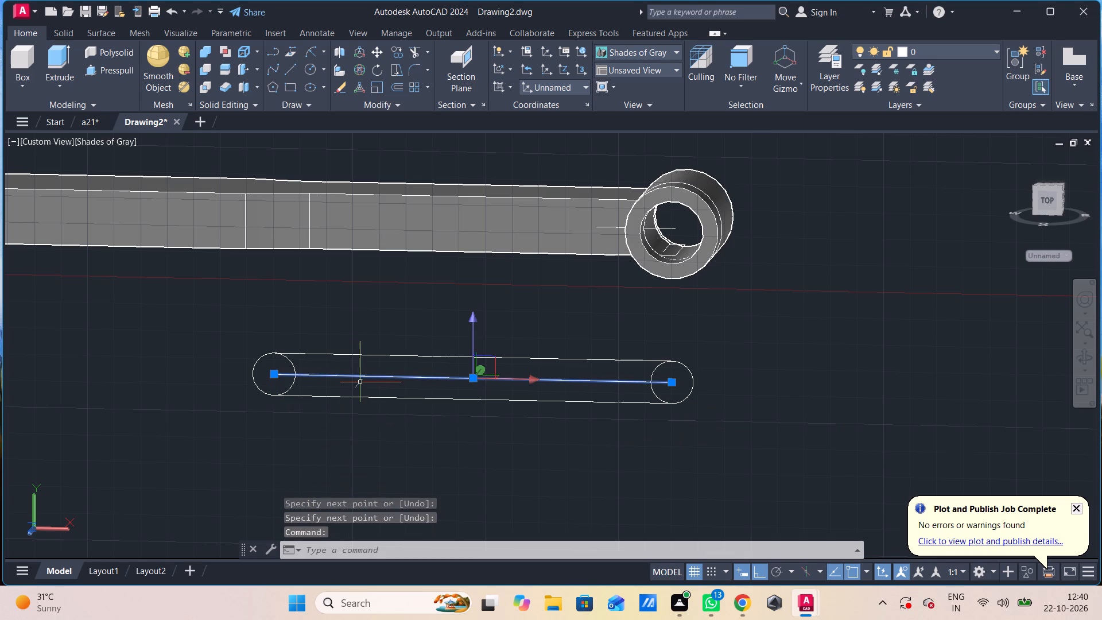
key("Delete")
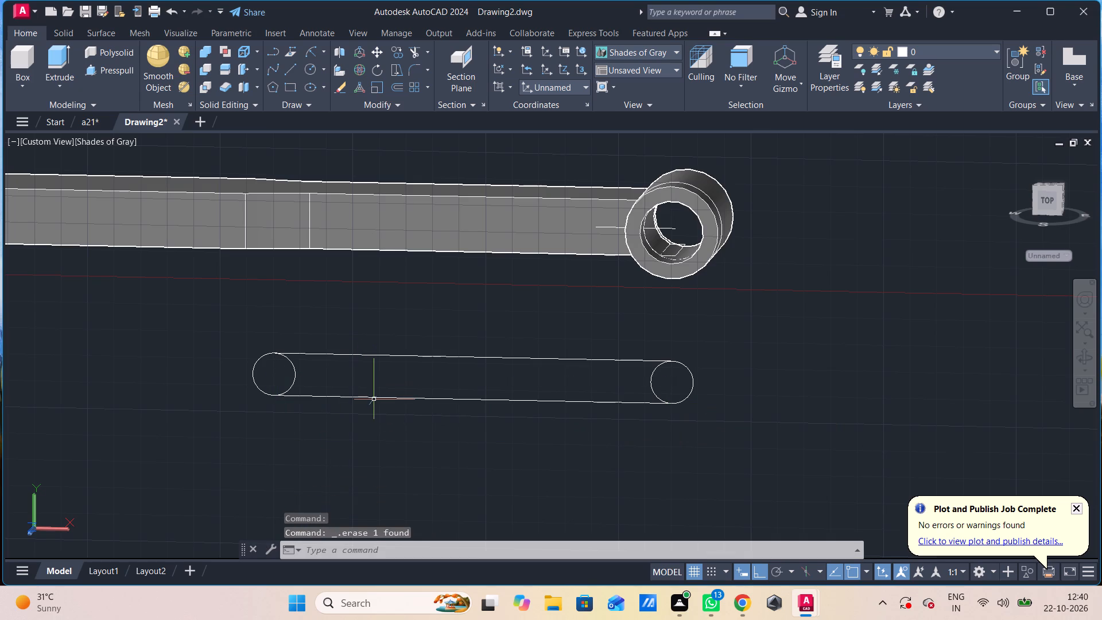
Trim the inner halves of both circles to leave a rounded slot outline.
type("tr")
key("space")
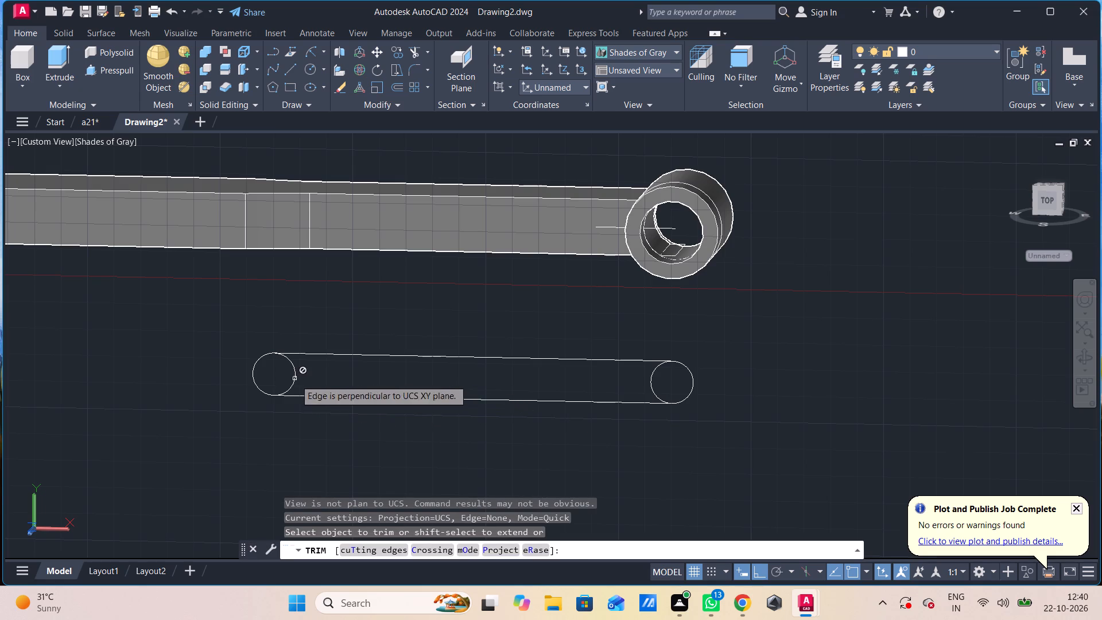
left_click(295, 379)
scroll(291, 377, "up", 3)
left_click(303, 363)
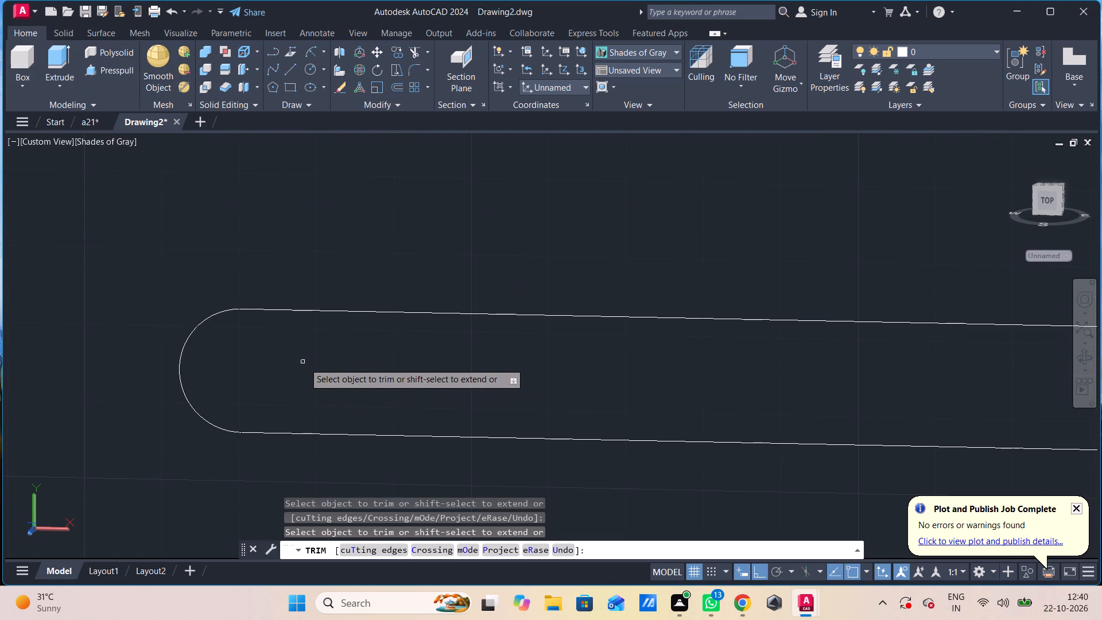
middle_click_drag(895, 405, 0, 263)
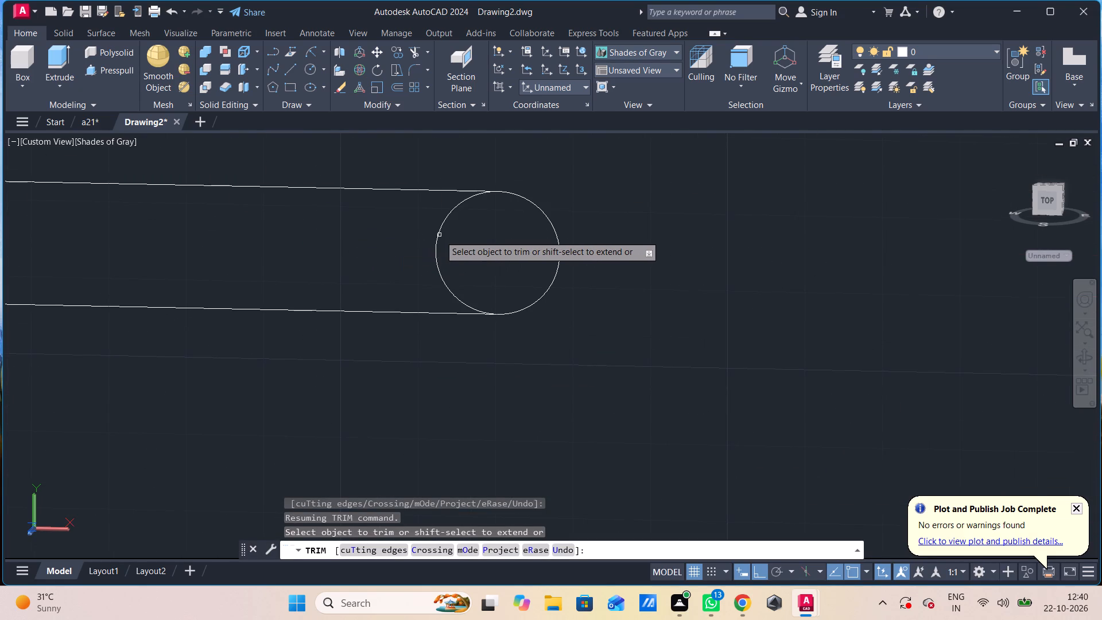
left_click(440, 235)
scroll(440, 235, "down", 3)
middle_click_drag(440, 241, 569, 351)
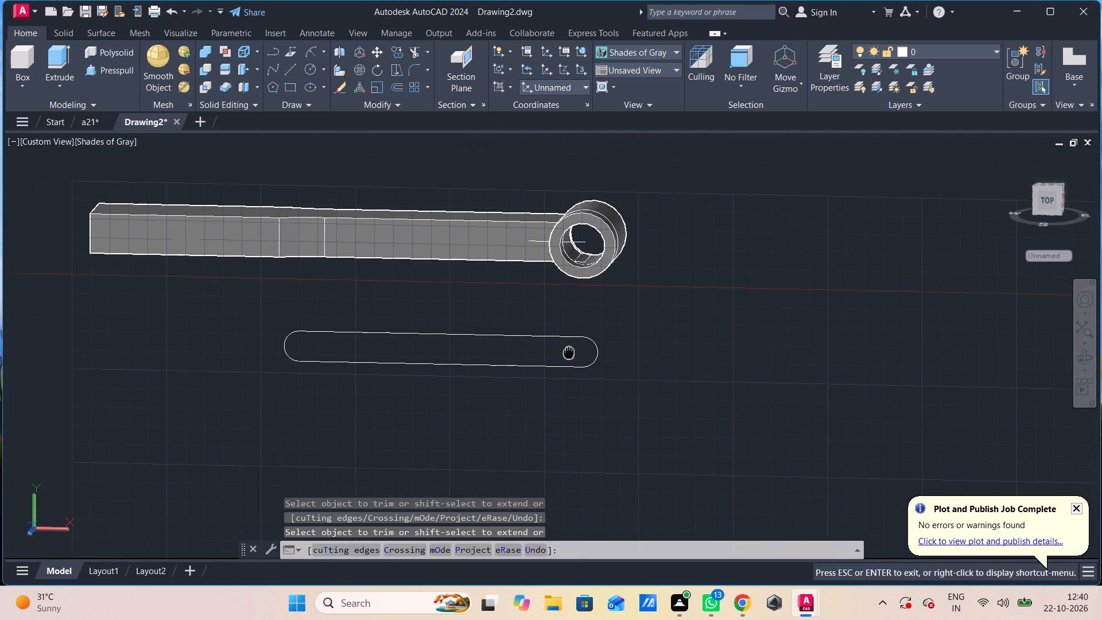
Join the lines and arcs of the rounded slot outline into a single closed profile.
middle_click_drag(569, 351, 569, 351)
key("Escape")
left_click(648, 328)
left_click(185, 423)
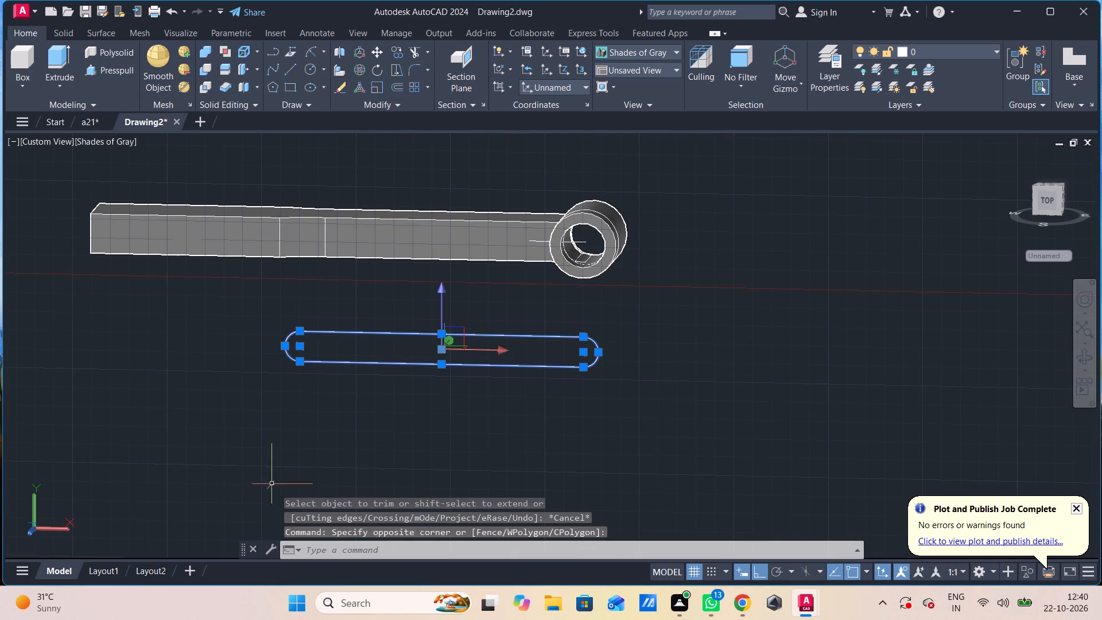
key("j")
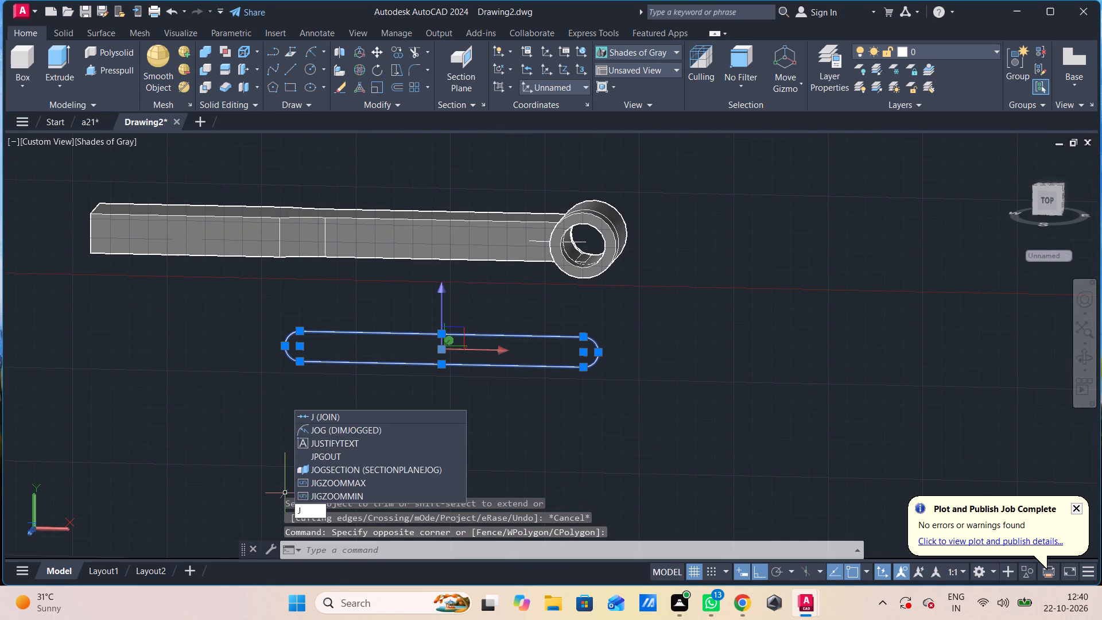
left_click(308, 415)
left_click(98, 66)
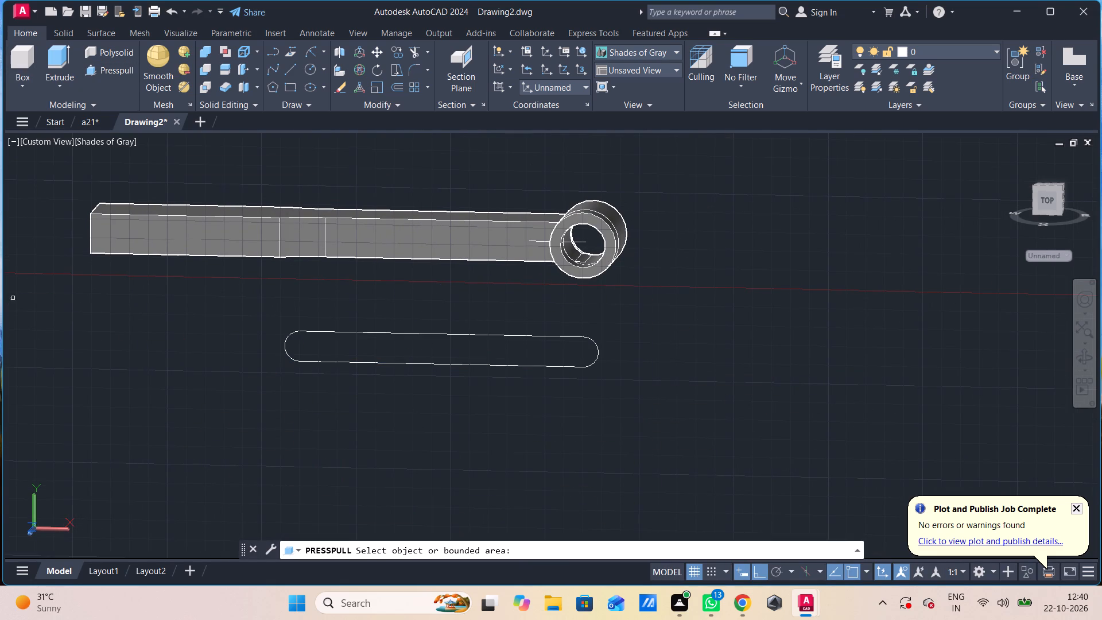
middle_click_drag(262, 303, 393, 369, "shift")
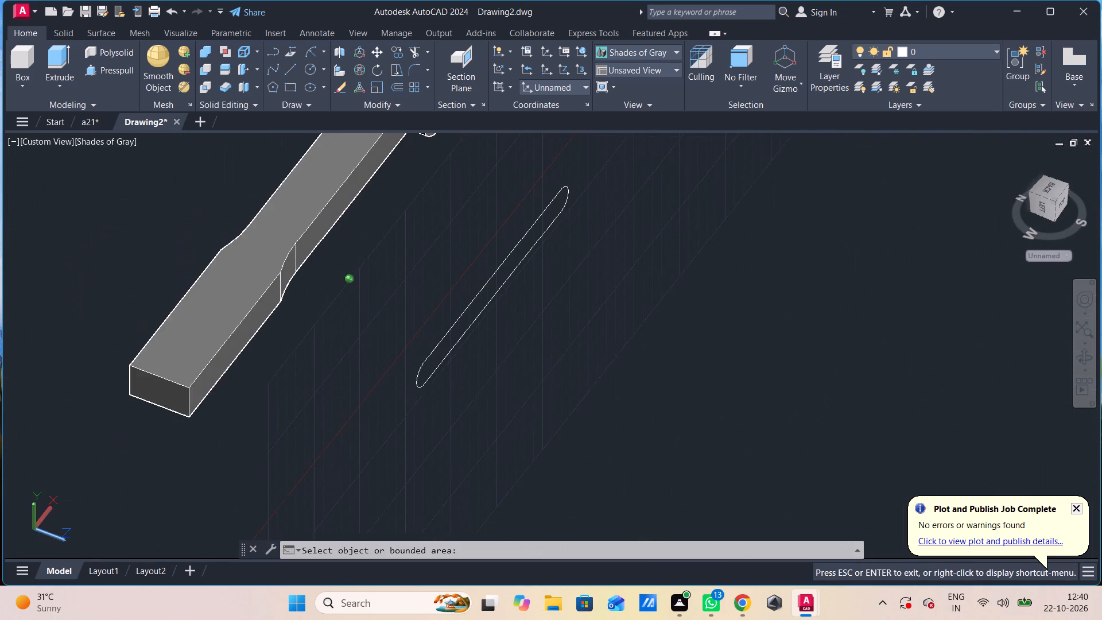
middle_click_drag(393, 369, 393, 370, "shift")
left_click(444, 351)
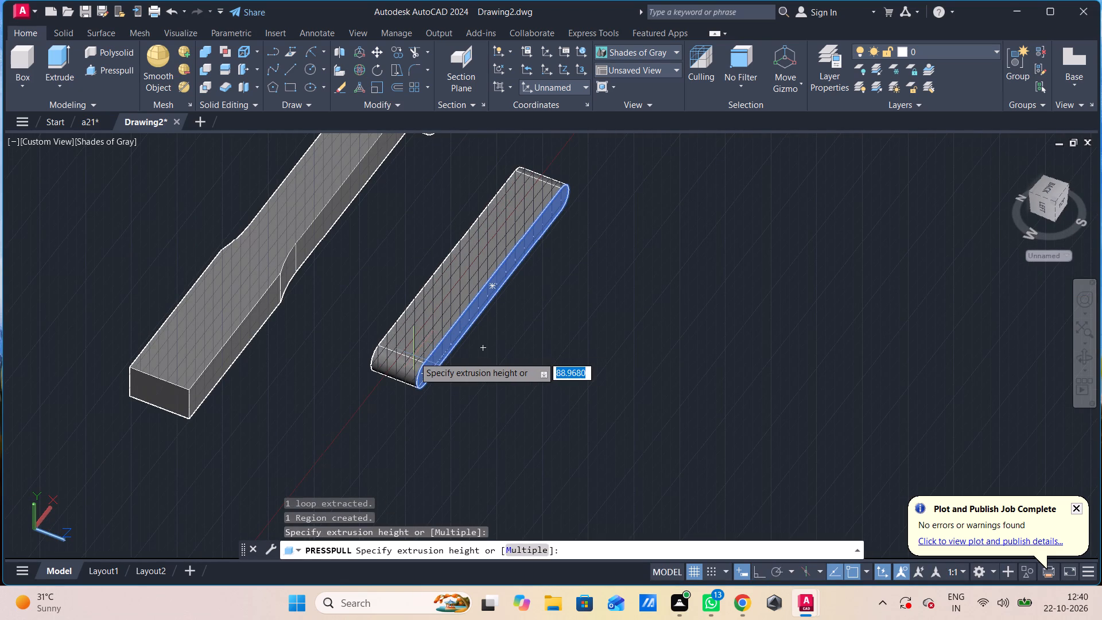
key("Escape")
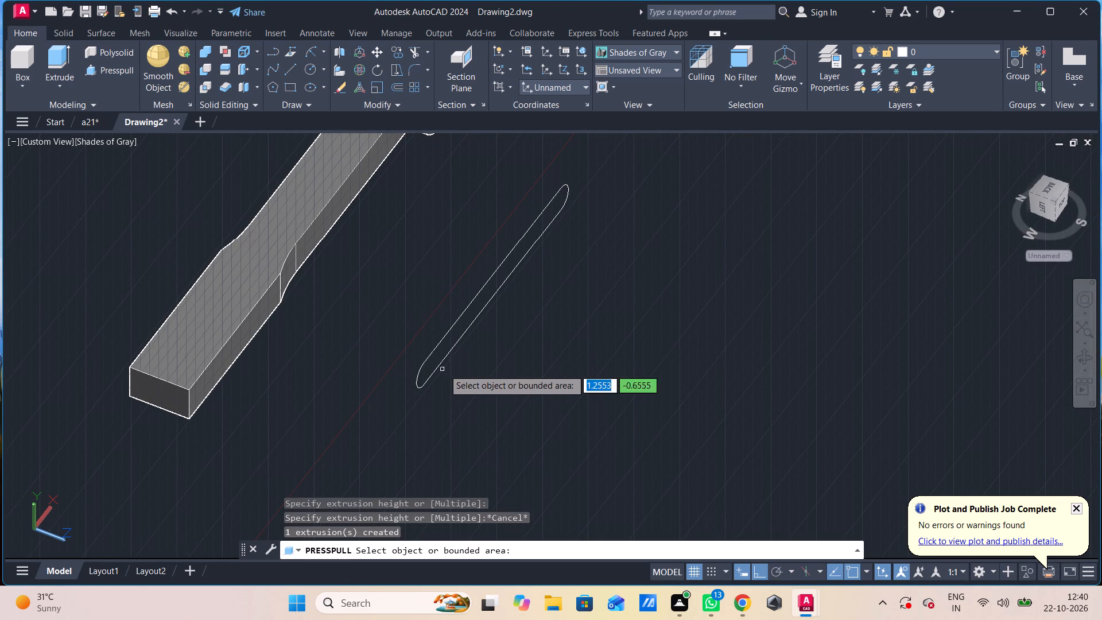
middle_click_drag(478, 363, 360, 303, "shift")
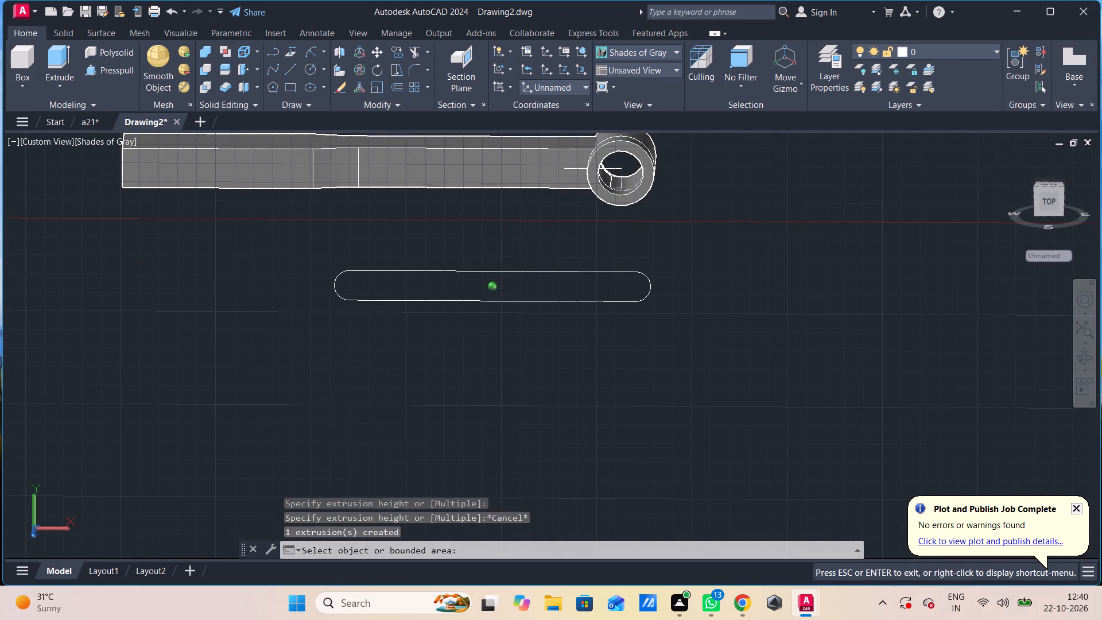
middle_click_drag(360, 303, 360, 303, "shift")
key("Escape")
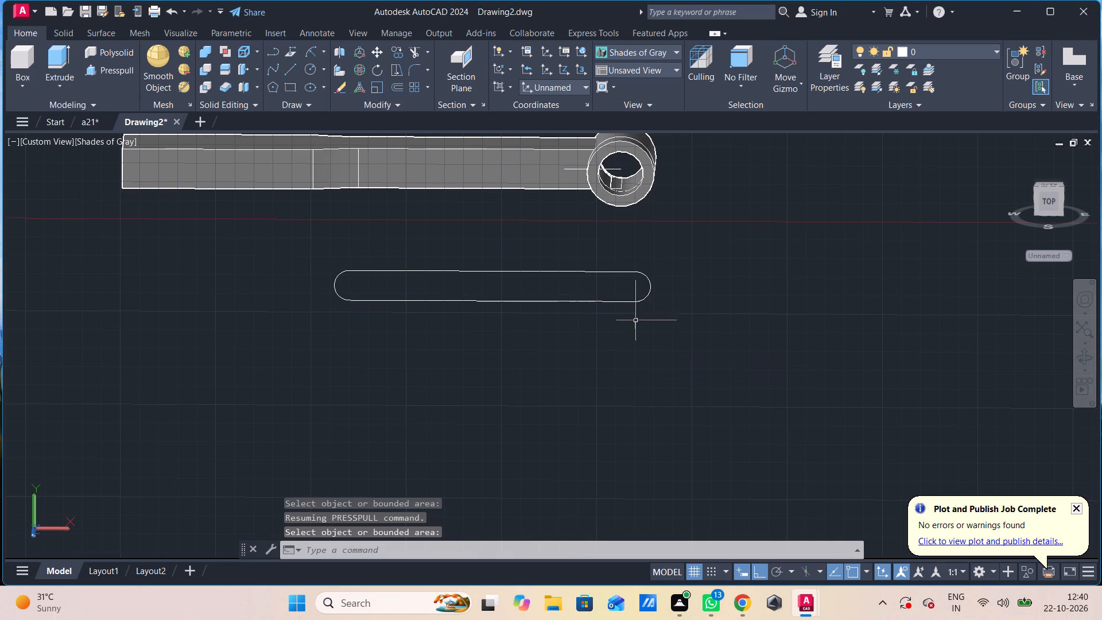
Move the joined slot outline onto the arm's side face, placing its rounded end at the arm-side endpoint of the short centre line.
left_click(636, 299)
left_click(653, 285)
left_click_drag(663, 266, 641, 325)
left_click(585, 358)
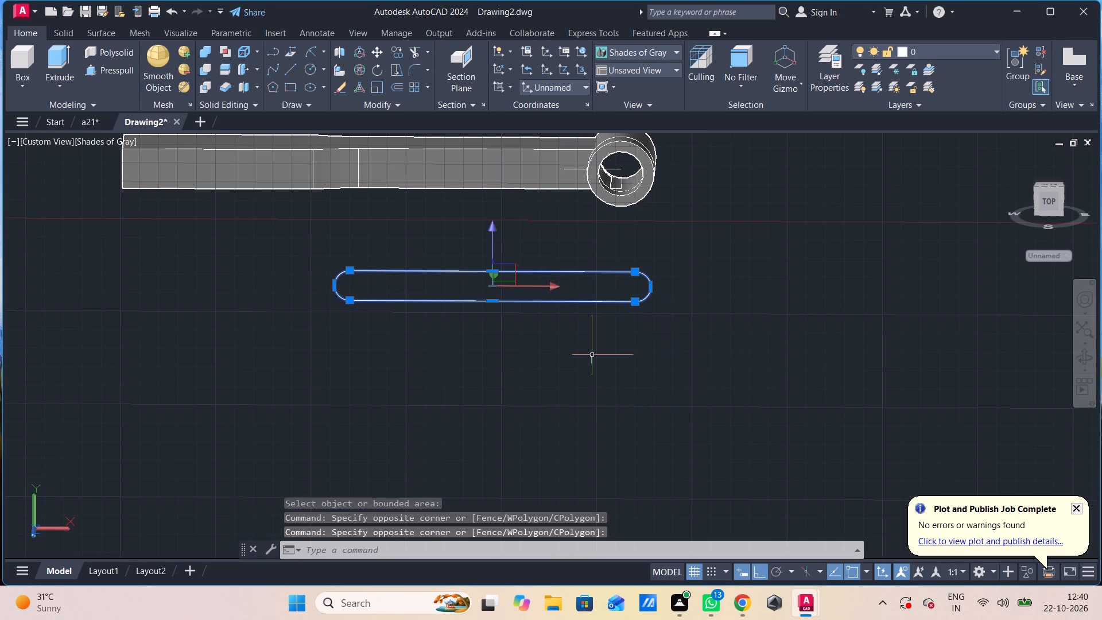
key("m")
key("space")
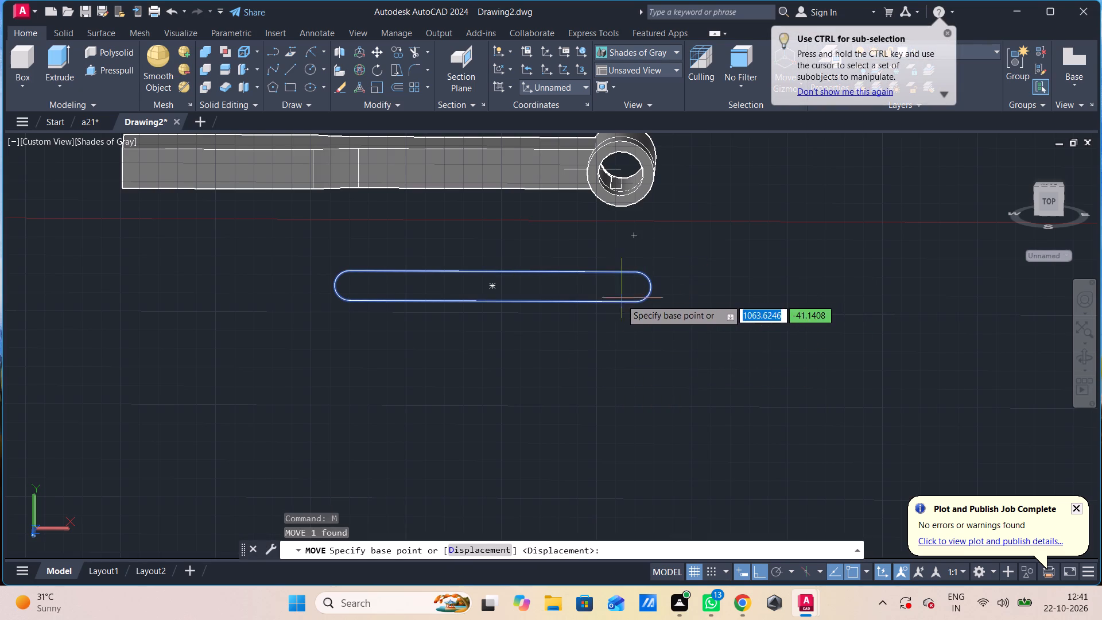
middle_click_drag(636, 303, 638, 274, "shift")
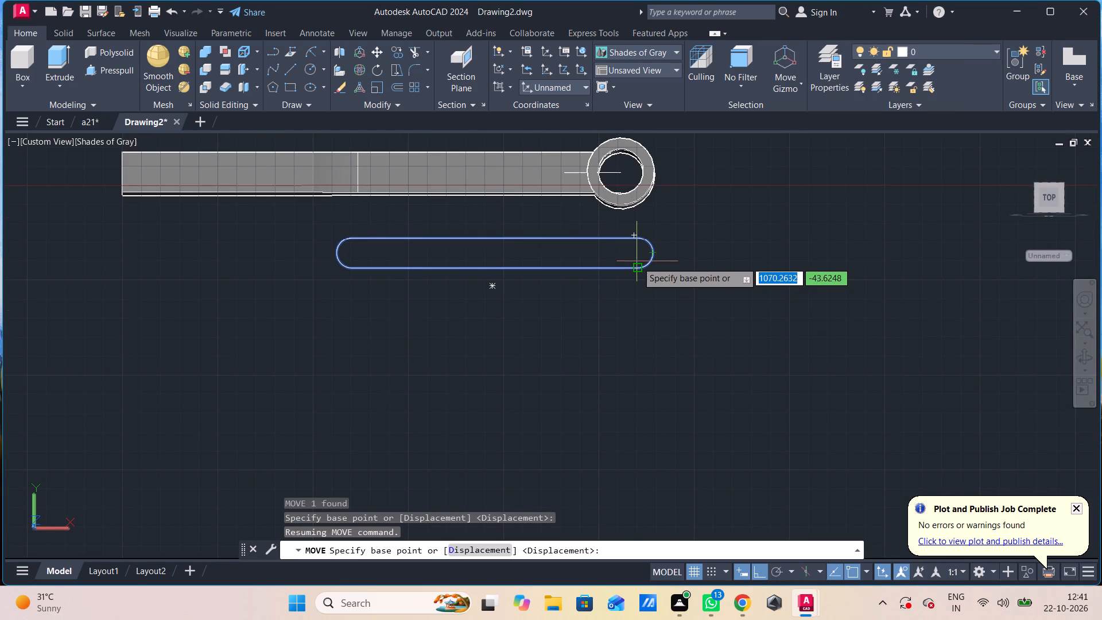
left_click(637, 258)
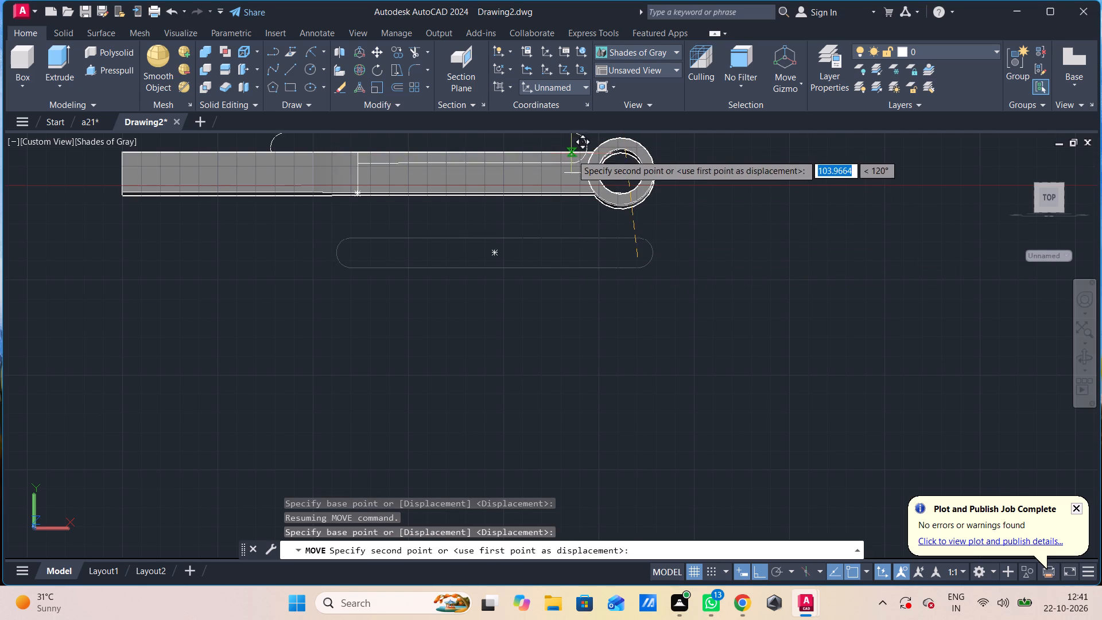
scroll(568, 168, "up", 4)
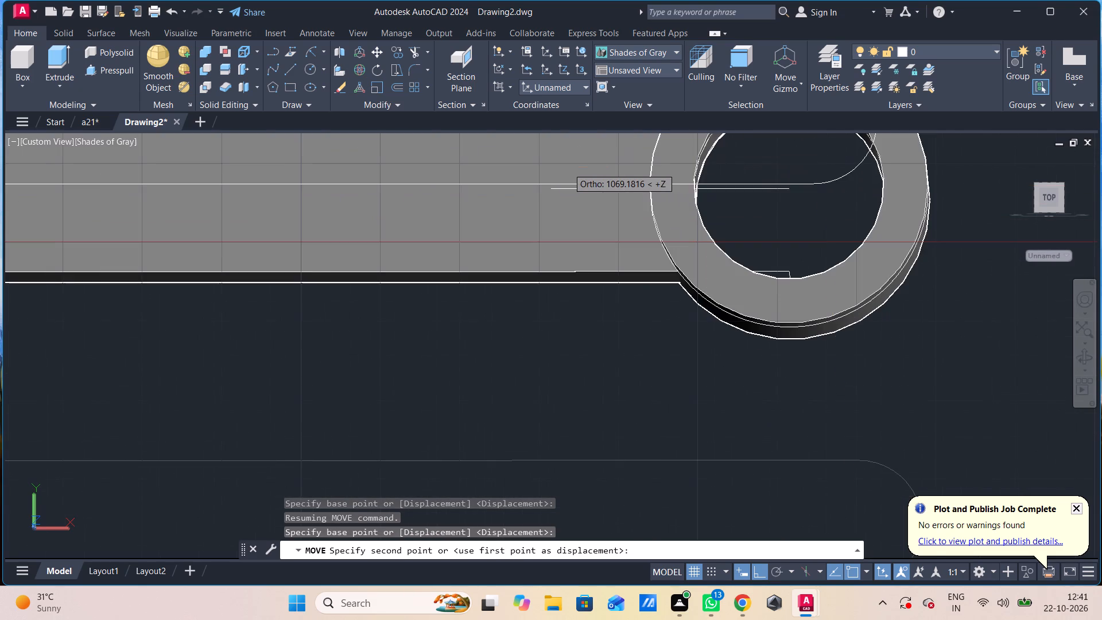
left_click(550, 192)
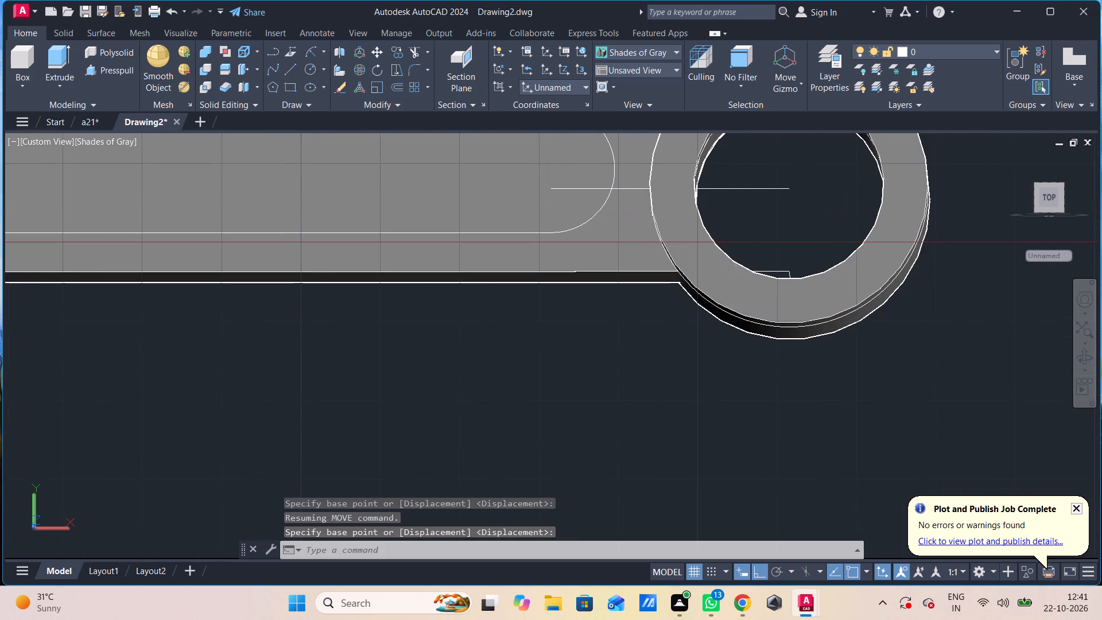
Move the slot outline down about 2.5 units from its end arc's midpoint to line up with the short centre line.
scroll(556, 248, "down", 1)
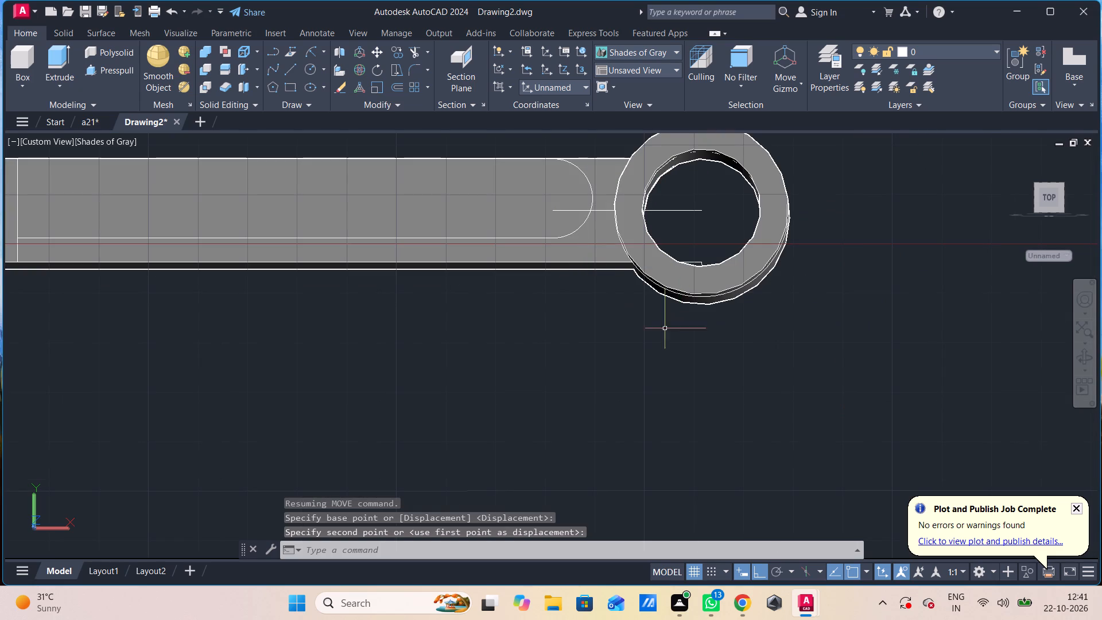
middle_click_drag(591, 387, 636, 404, "shift")
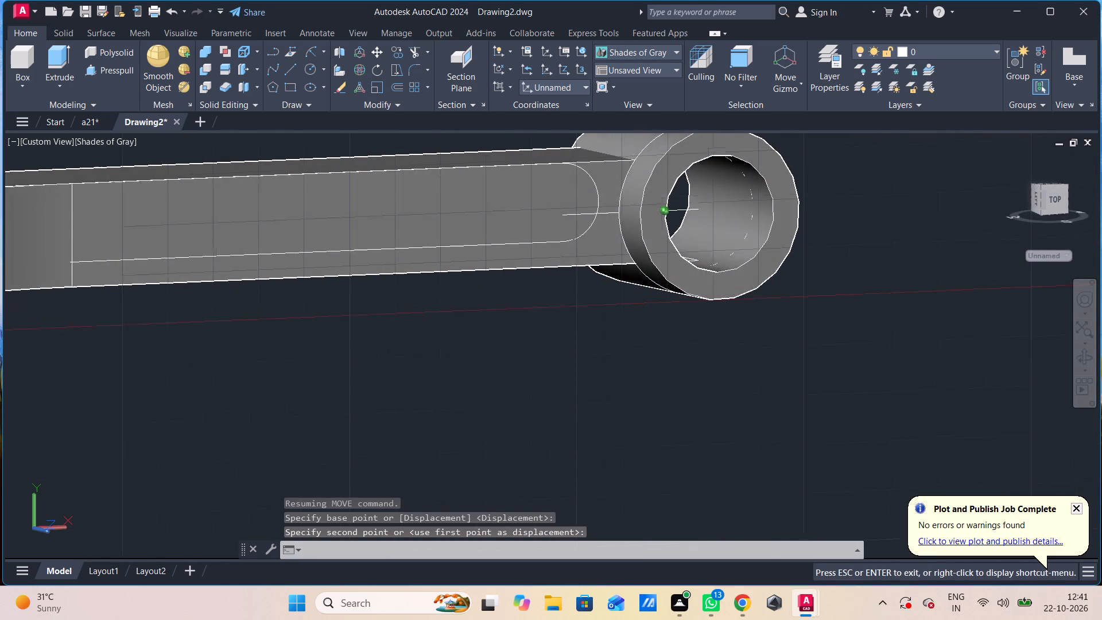
middle_click_drag(636, 404, 646, 409, "shift")
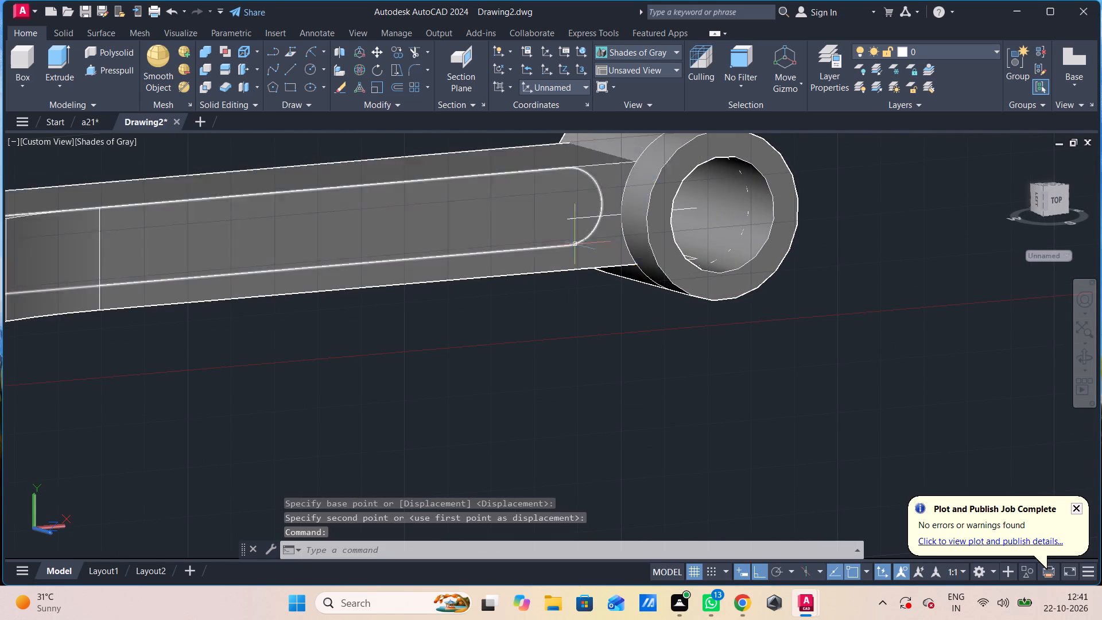
left_click(575, 242)
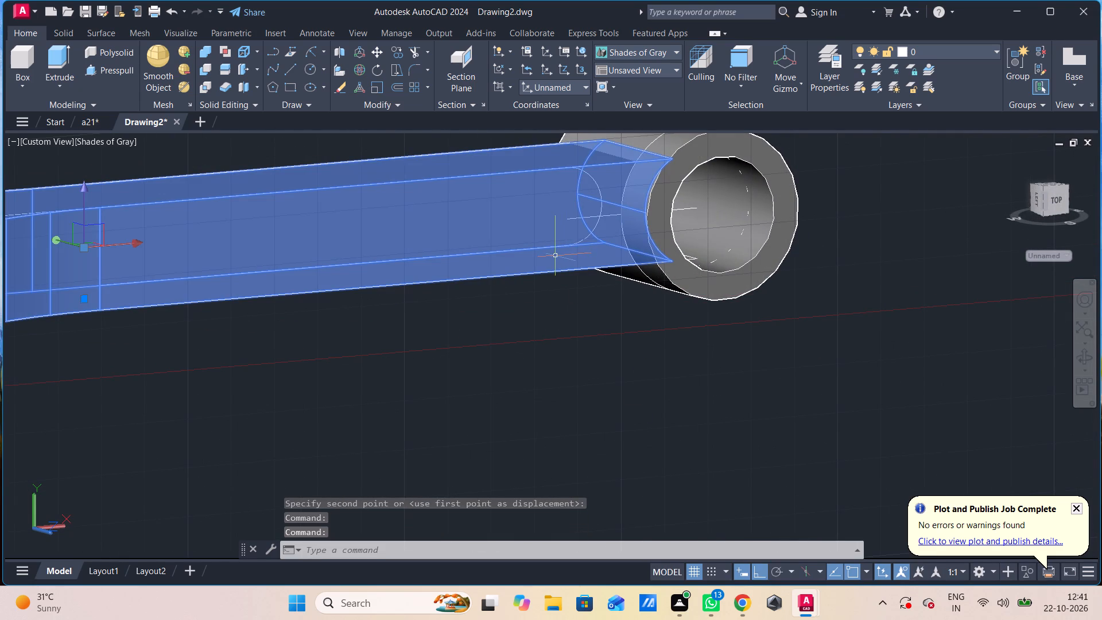
key("Escape")
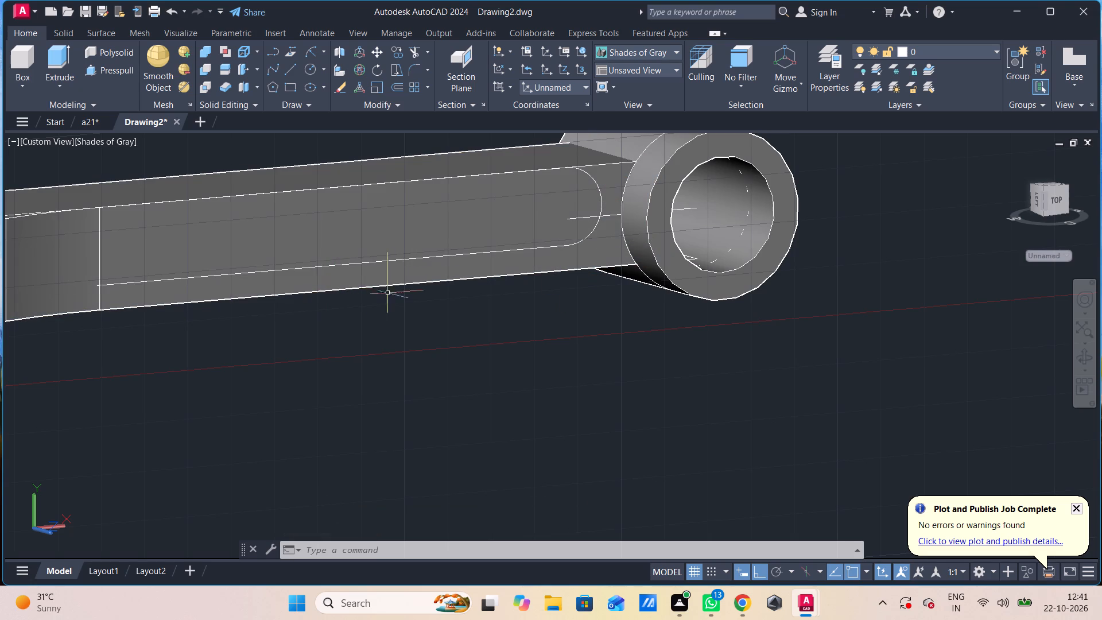
left_click(416, 259)
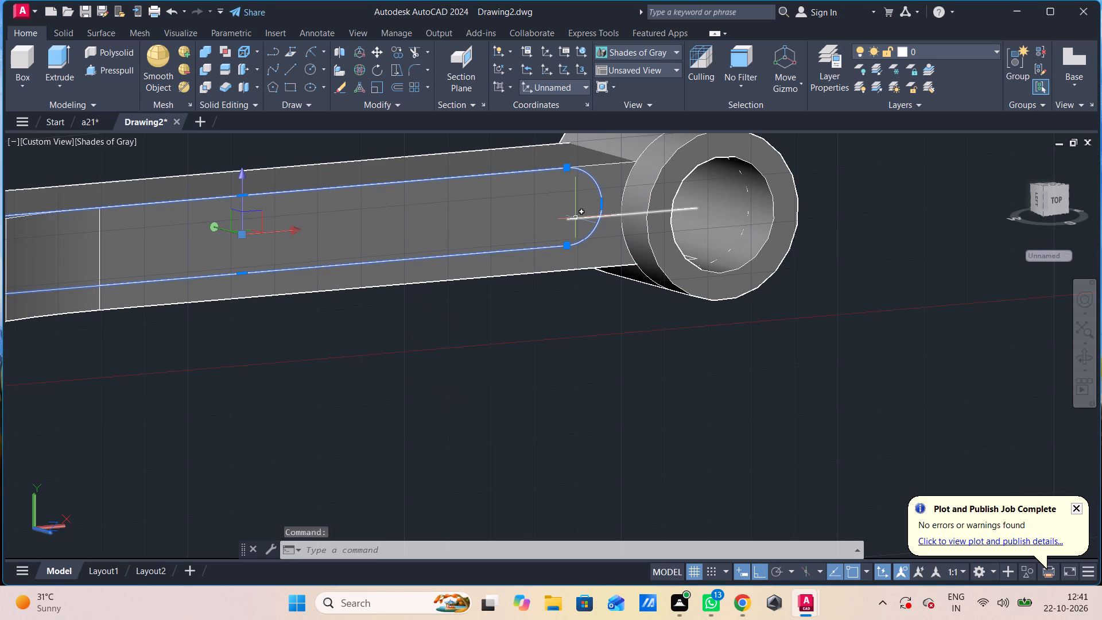
key("m")
key("space")
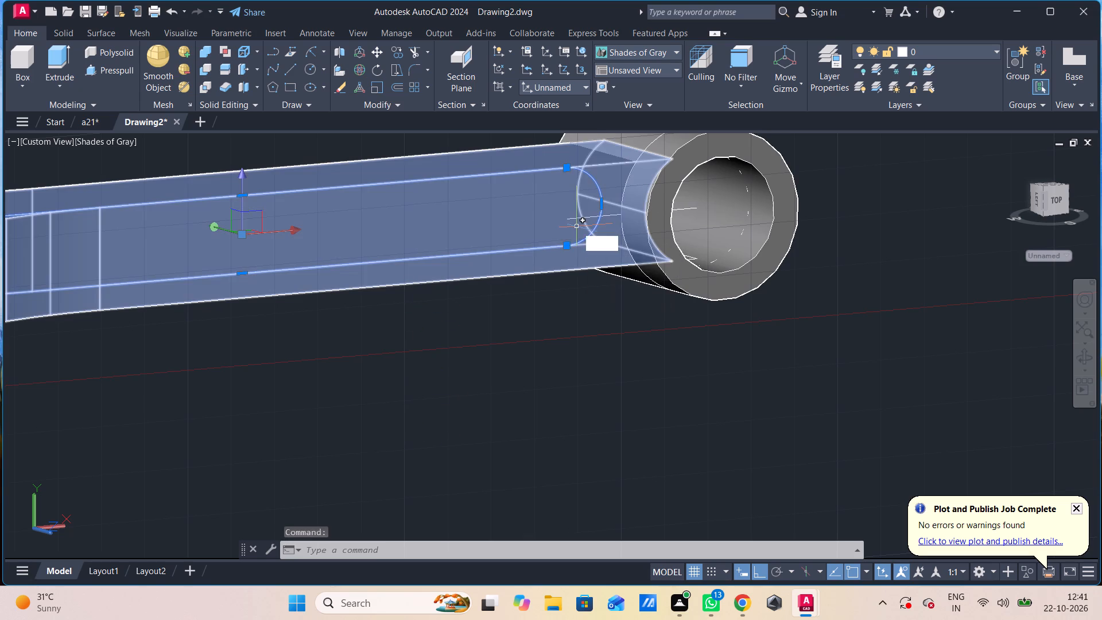
left_click(599, 203)
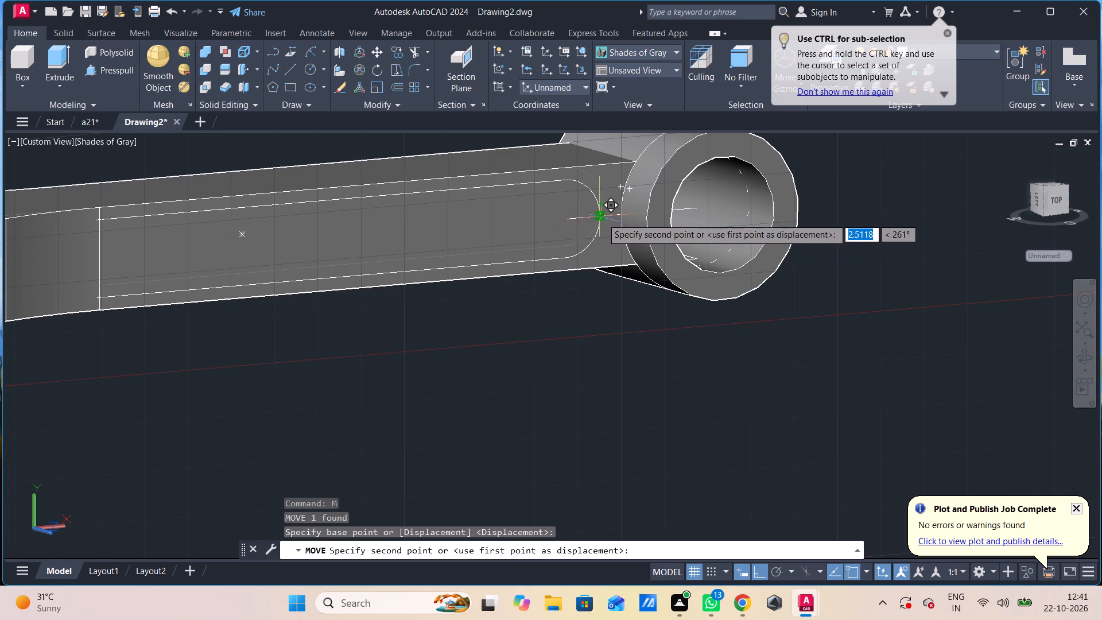
left_click(602, 218)
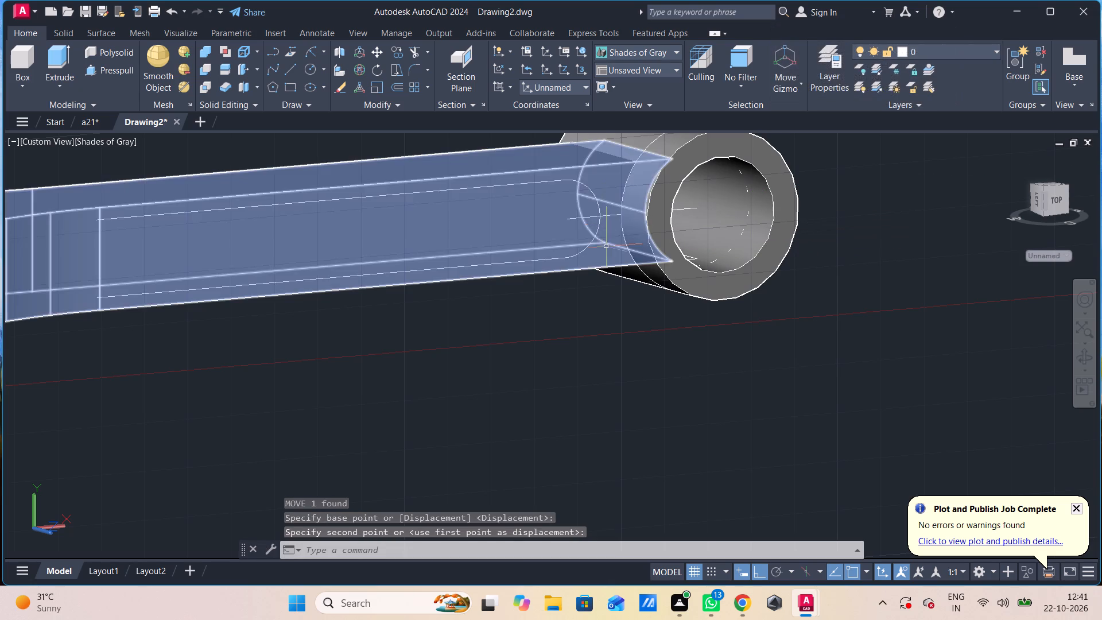
Presspull the slot area on the side face through the arm's full thickness to cut an open slot.
scroll(434, 365, "down", 2)
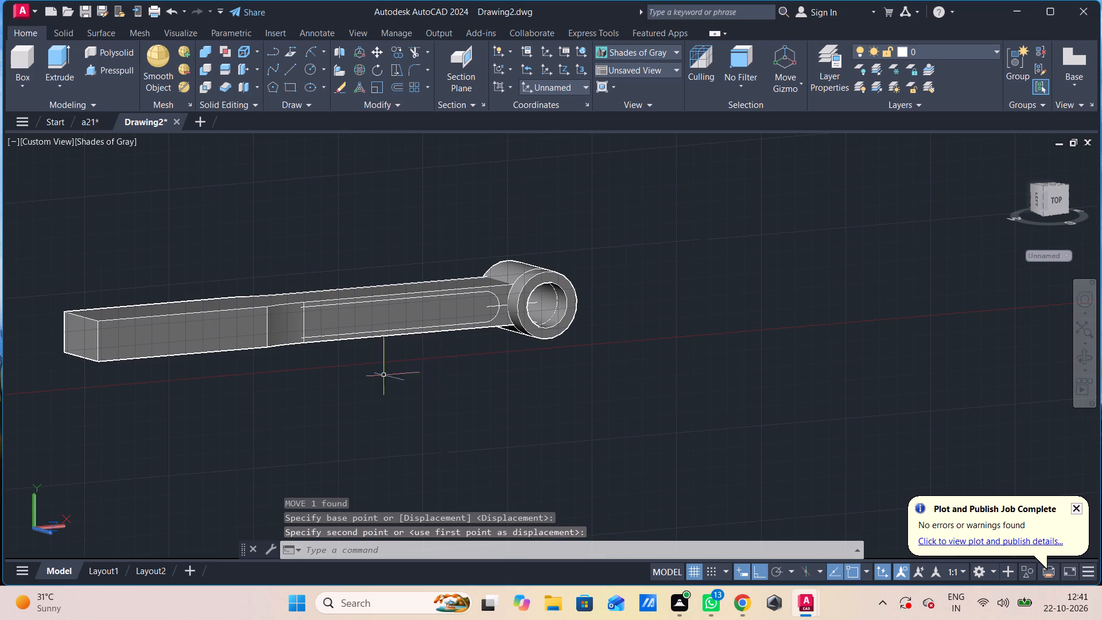
key("Escape")
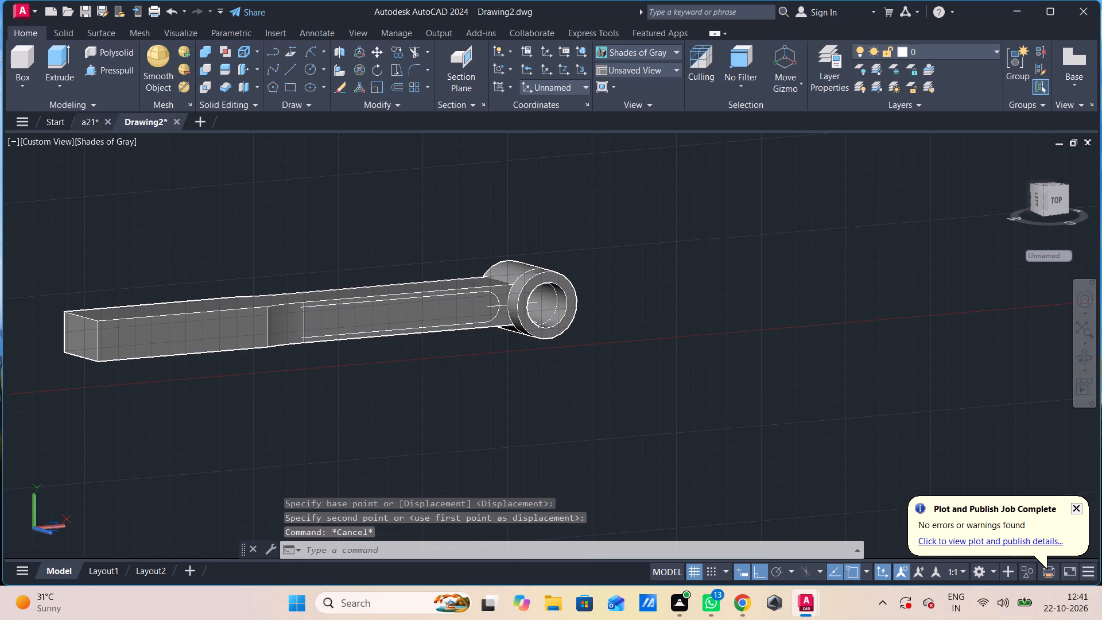
left_click(109, 69)
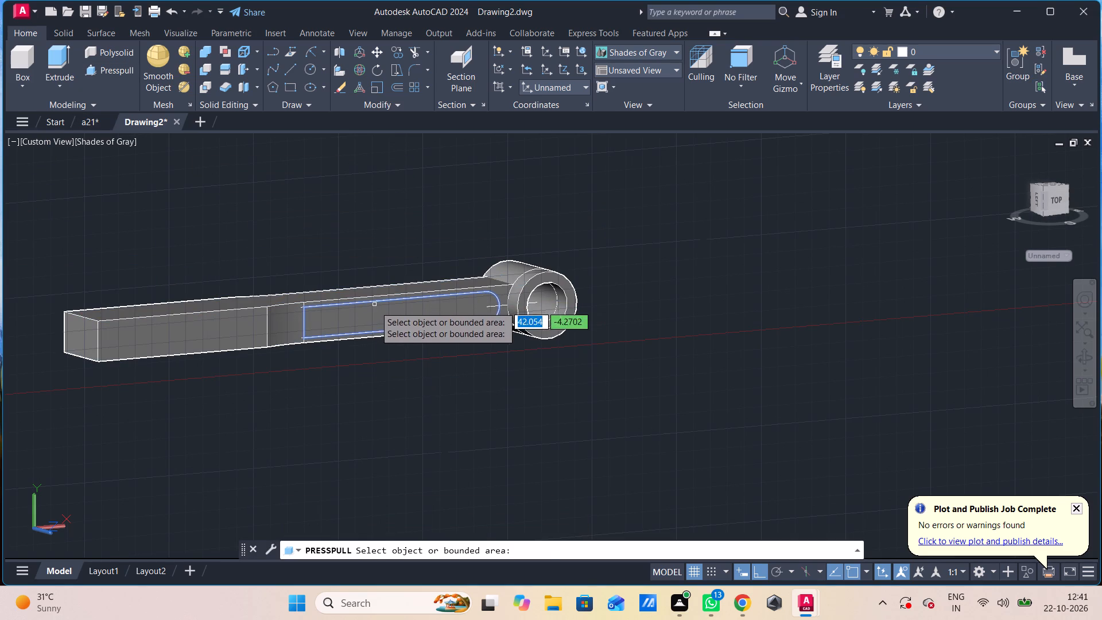
left_click(377, 311)
left_click(334, 239)
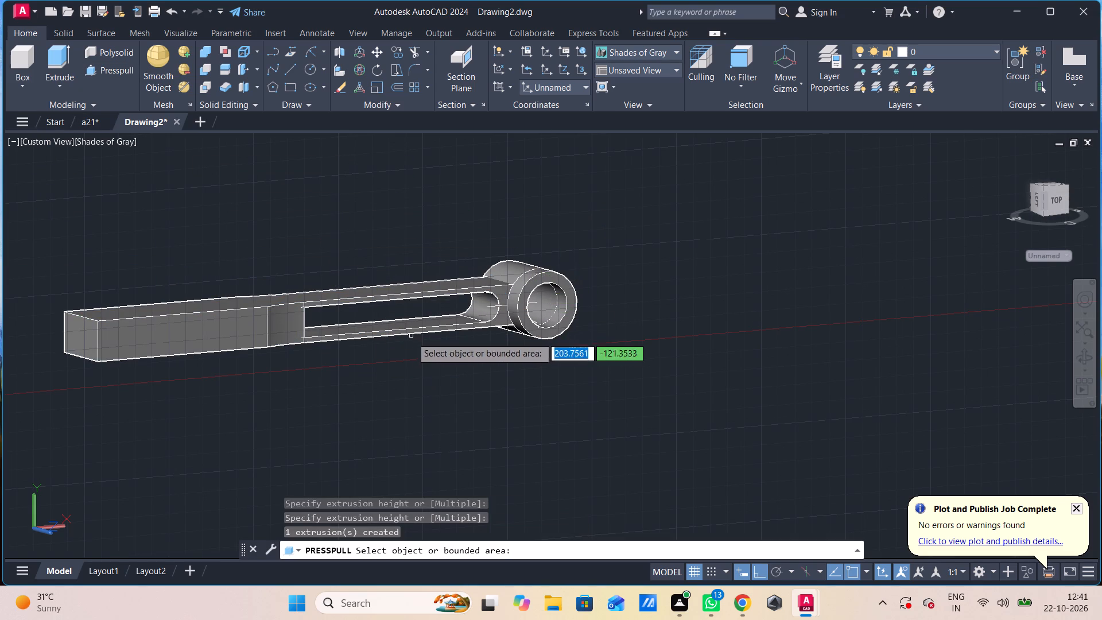
middle_click_drag(437, 347, 308, 343, "shift")
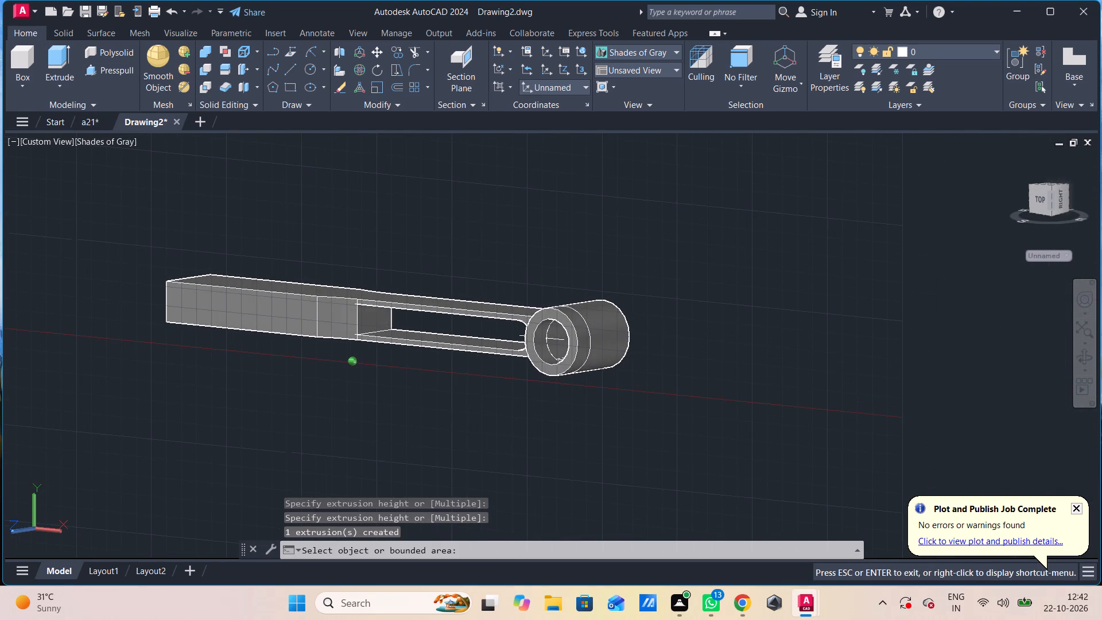
middle_click_drag(308, 343, 711, 361, "shift")
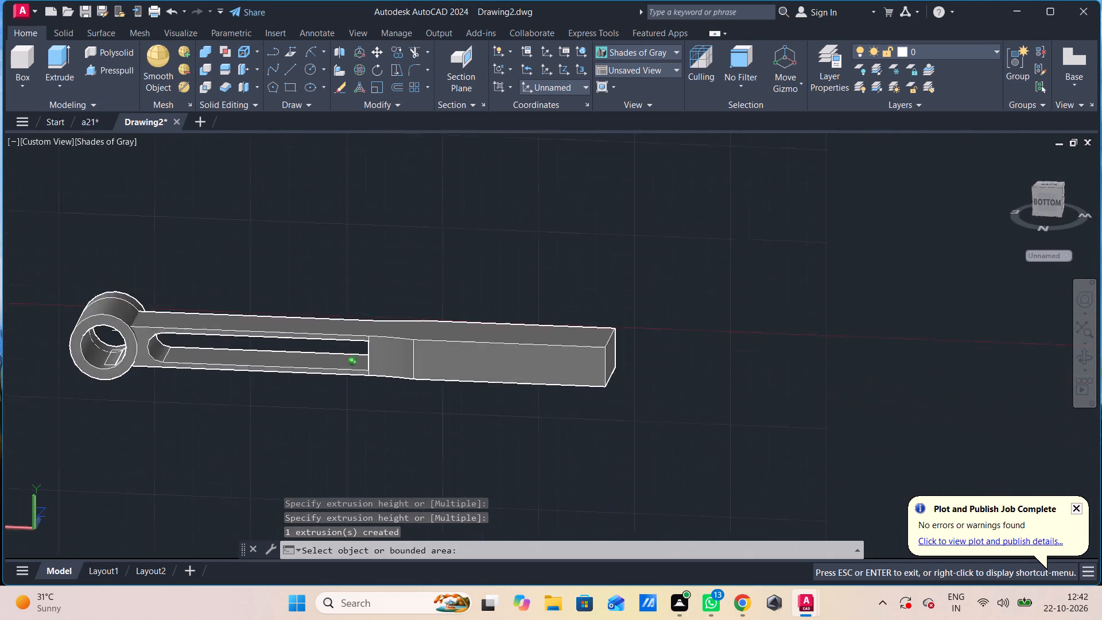
middle_click_drag(711, 361, 385, 351, "shift")
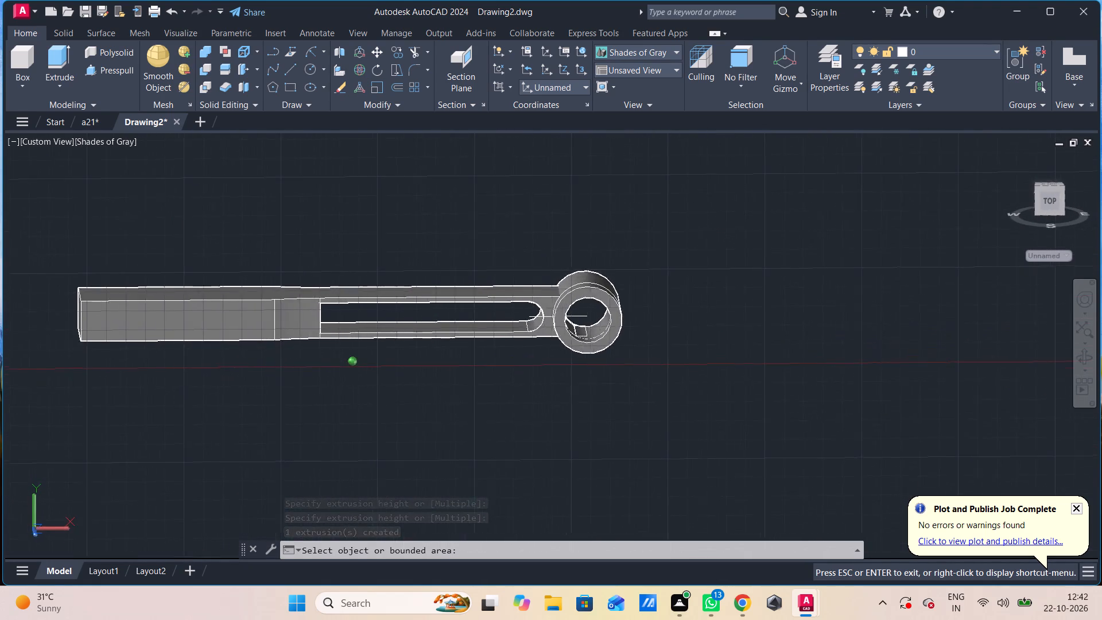
middle_click_drag(385, 351, 366, 353, "shift")
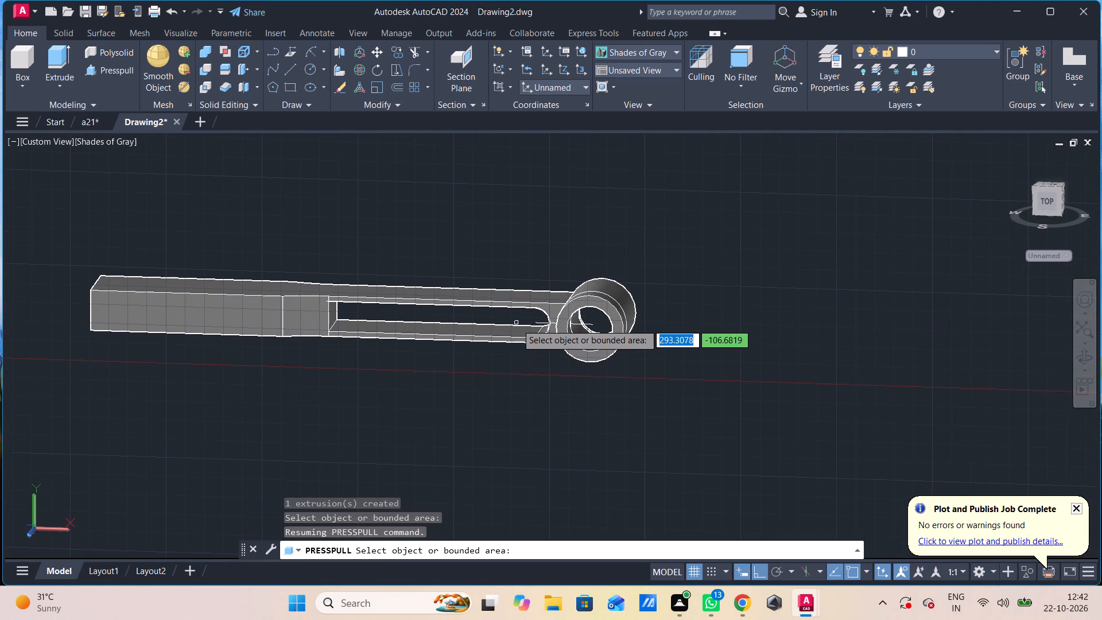
key("Escape")
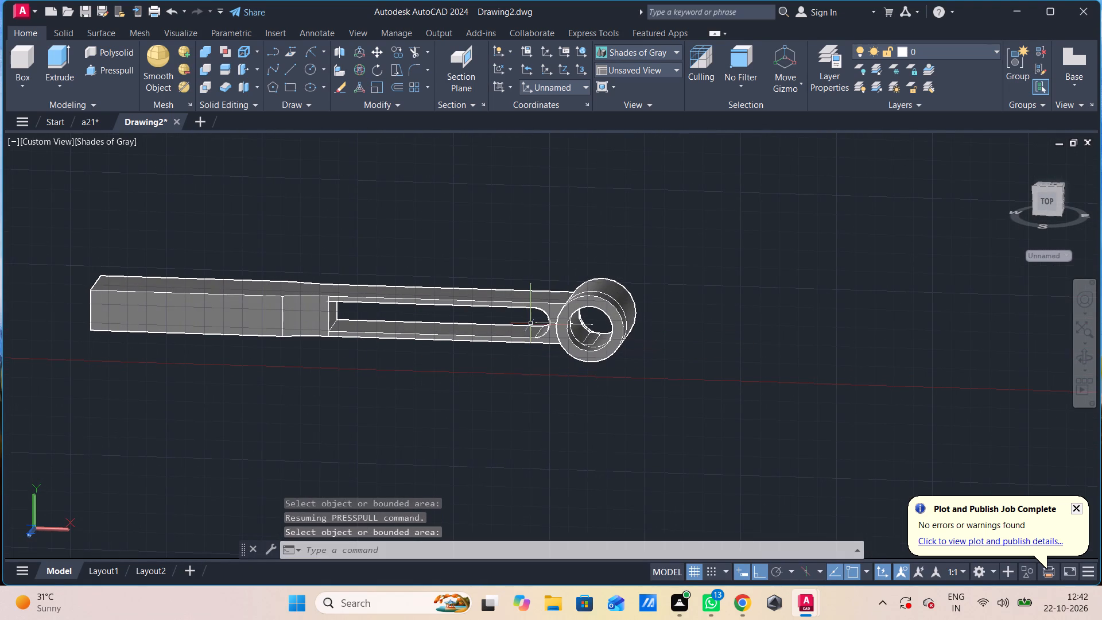
Erase the leftover short centre line between the slot's rounded end and the bored cylinder.
left_click(533, 325)
key("Escape")
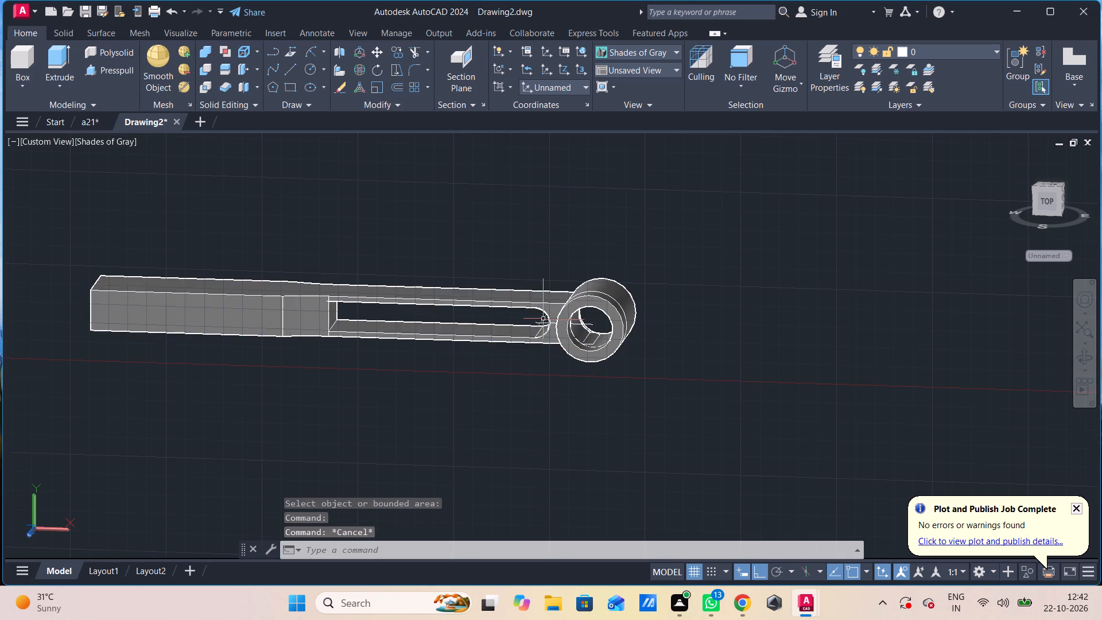
scroll(538, 321, "up", 4)
left_click(561, 336)
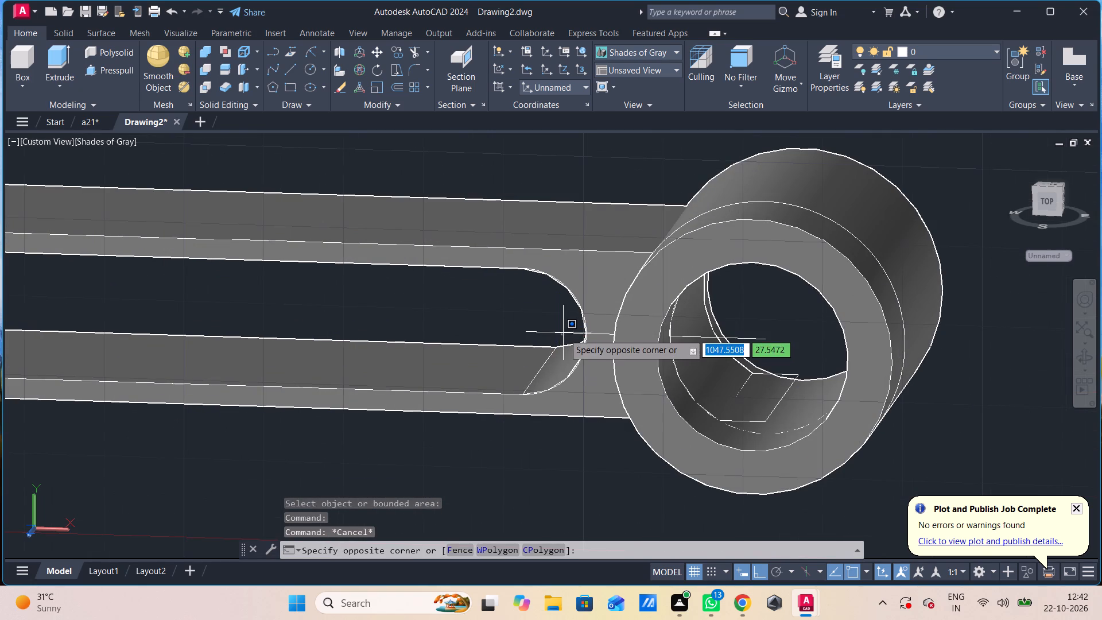
left_click(564, 330)
left_click(561, 334)
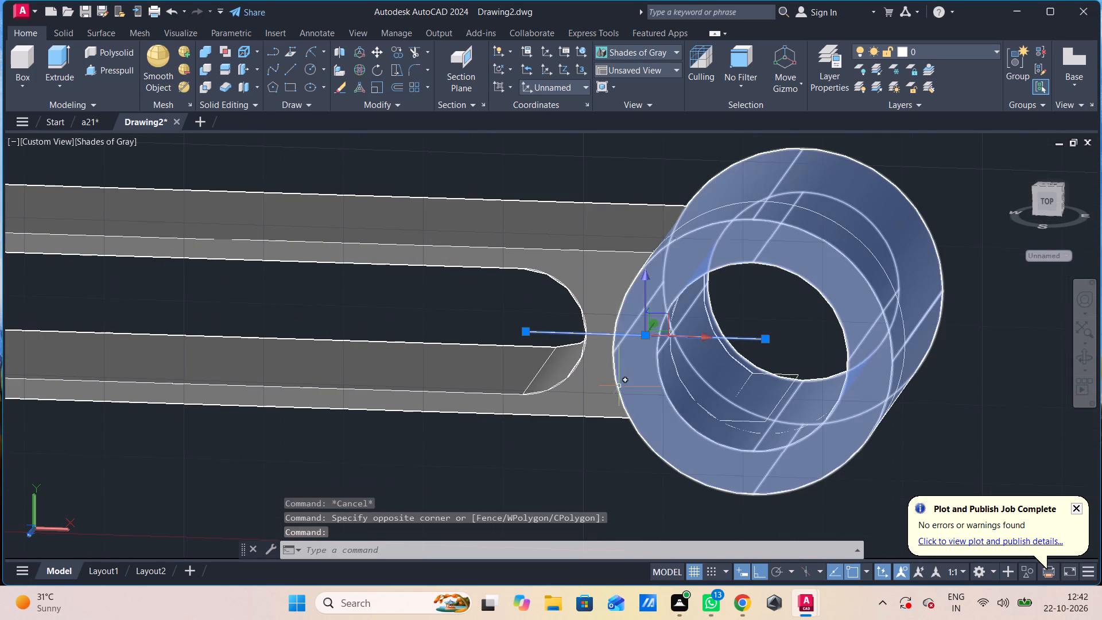
key("Delete")
Examine the through slot and the bored cylindrical end of the arm from several angles.
scroll(619, 391, "down", 1)
scroll(570, 413, "down", 1)
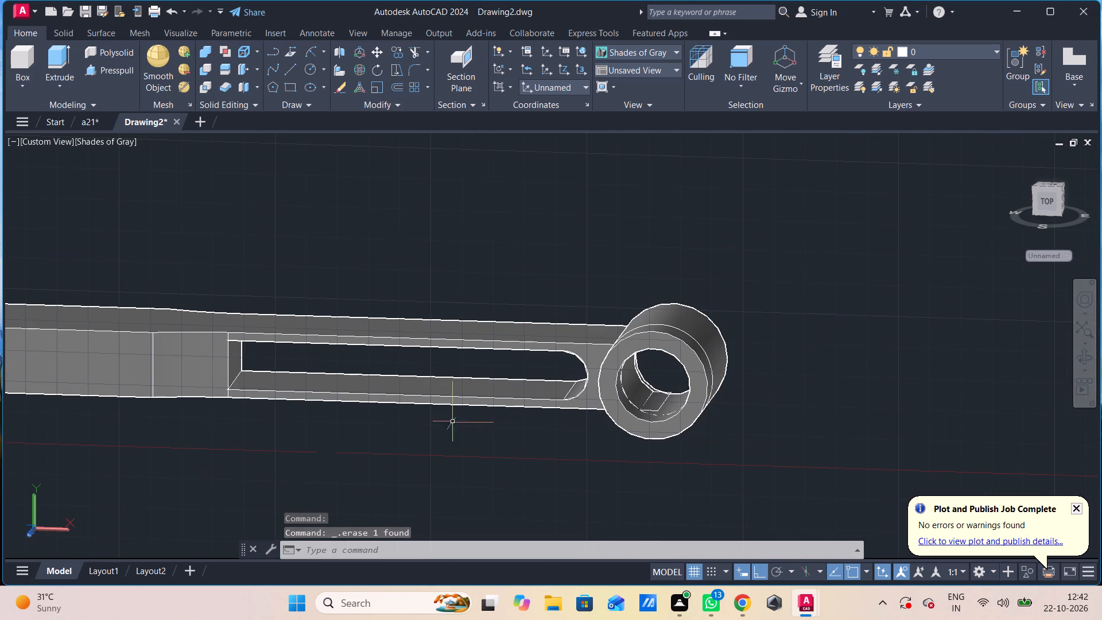
middle_click_drag(364, 427, 510, 426, "shift")
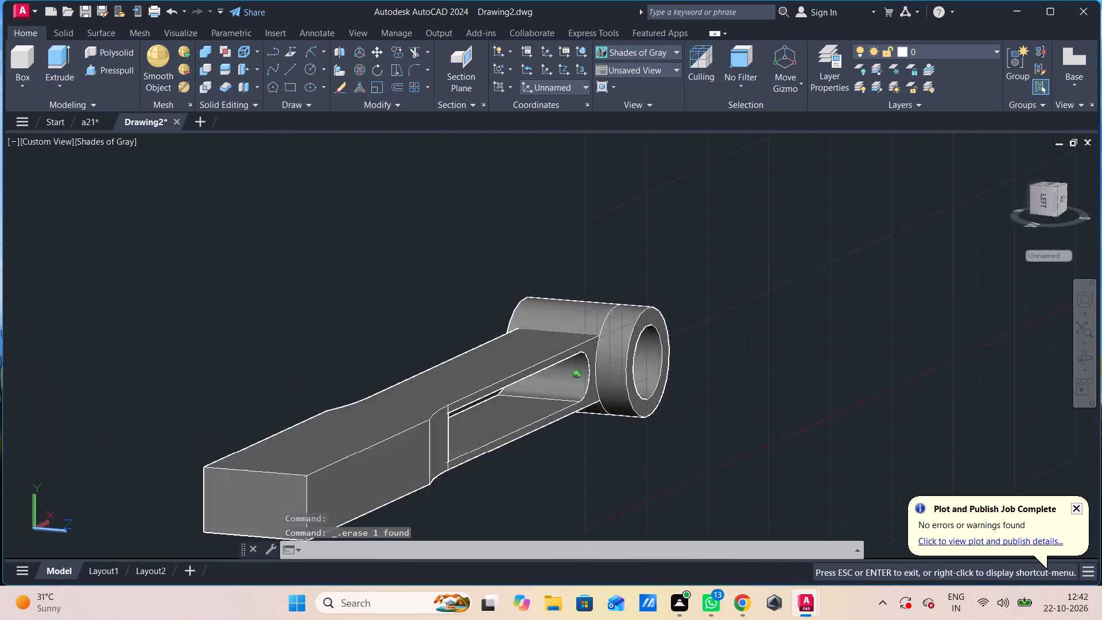
middle_click_drag(510, 426, 467, 403, "shift")
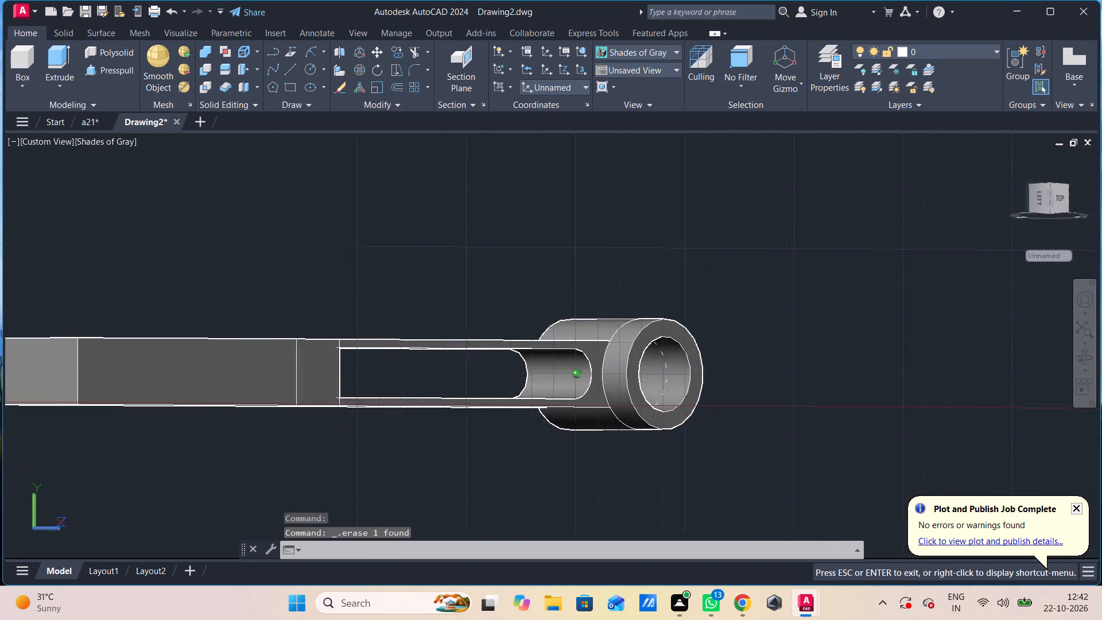
middle_click_drag(467, 403, 423, 400, "shift")
scroll(422, 393, "down", 1)
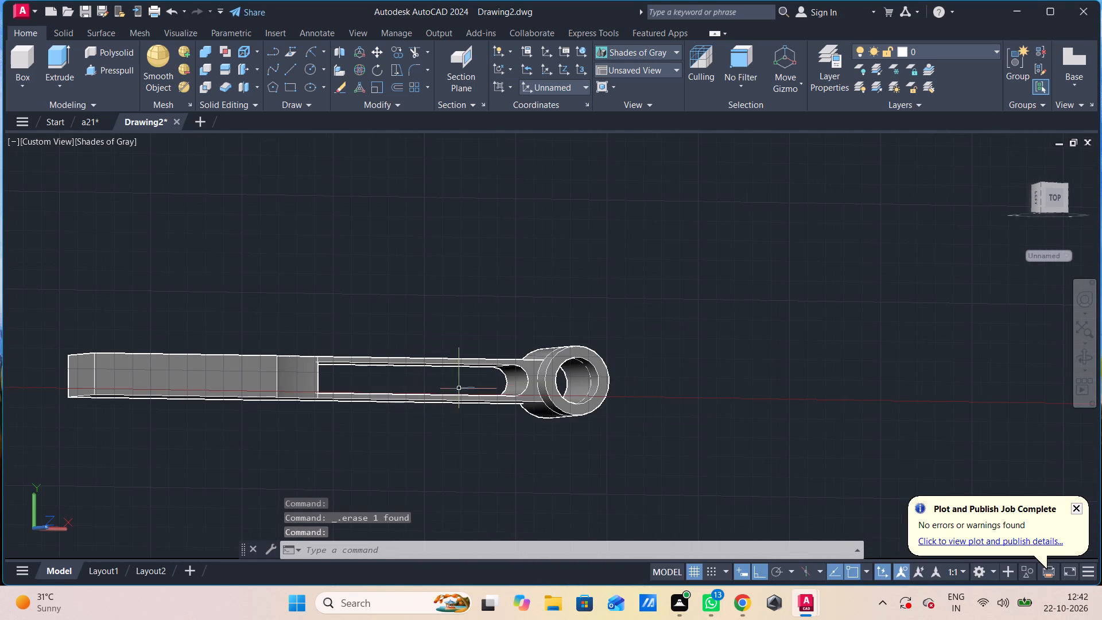
middle_click_drag(769, 400, 769, 421, "shift")
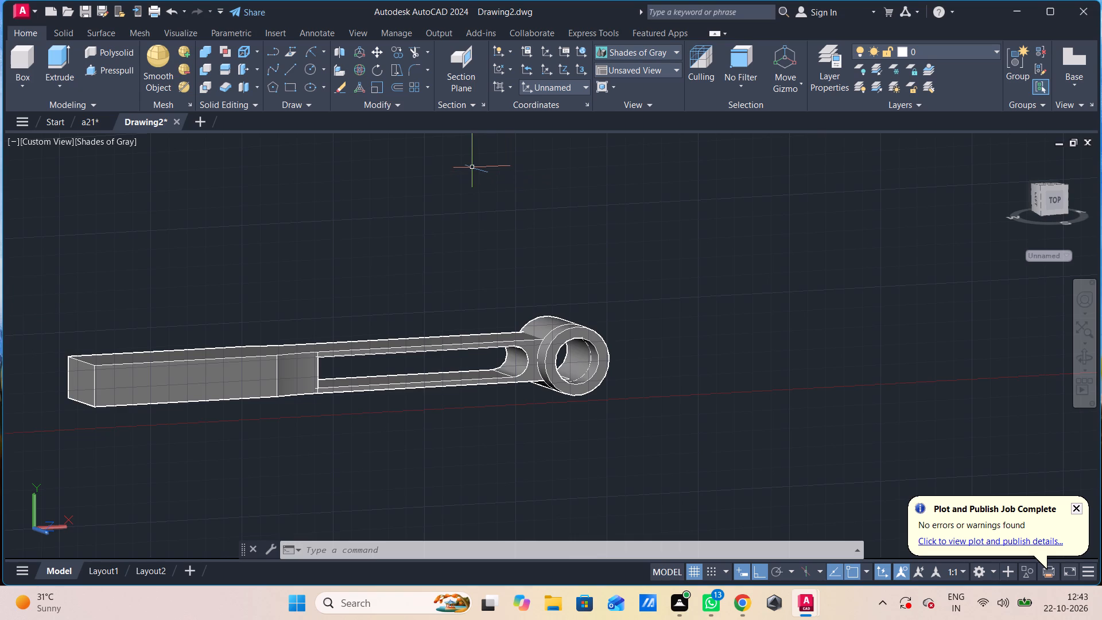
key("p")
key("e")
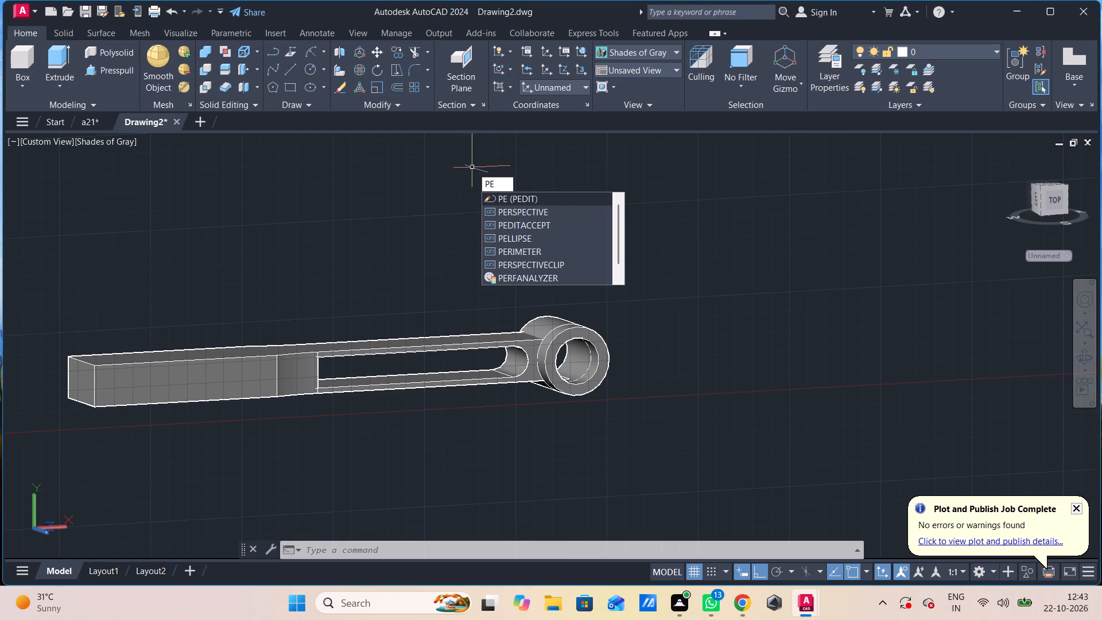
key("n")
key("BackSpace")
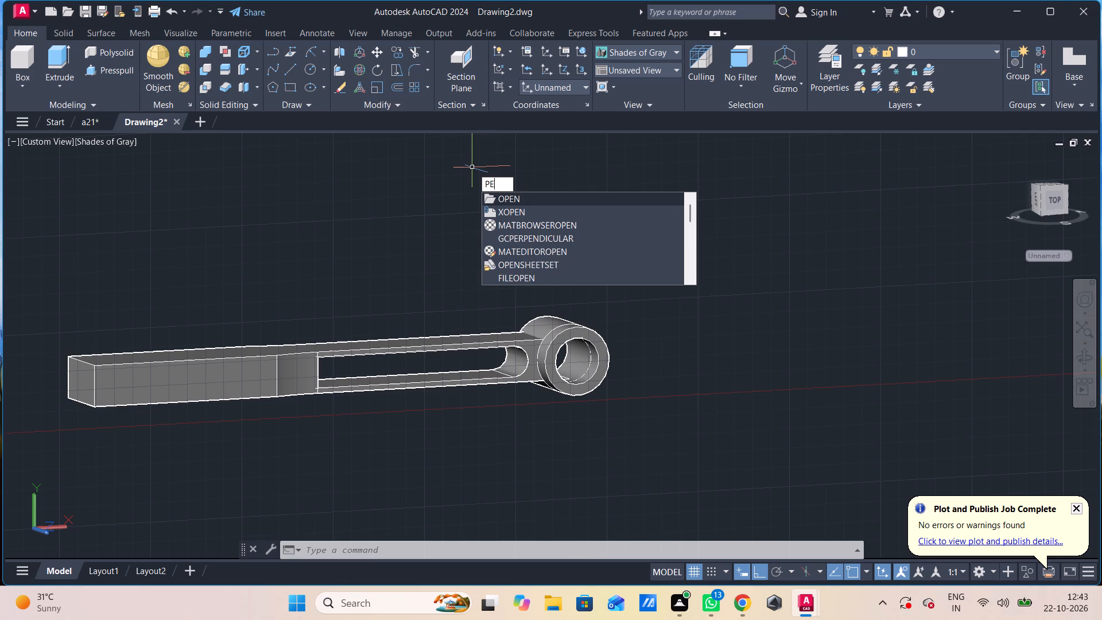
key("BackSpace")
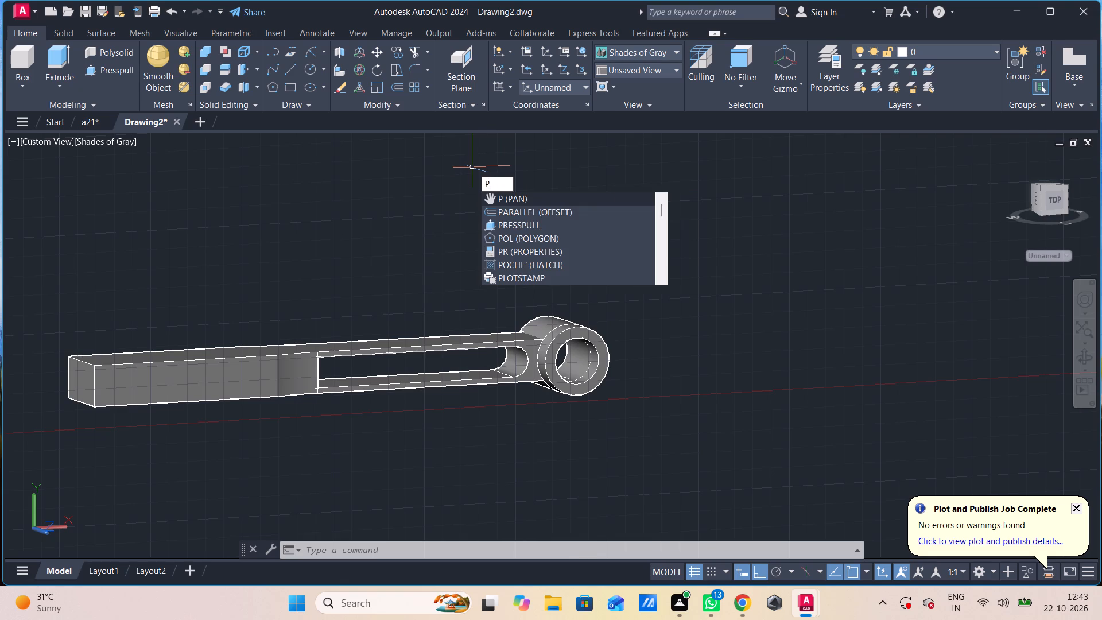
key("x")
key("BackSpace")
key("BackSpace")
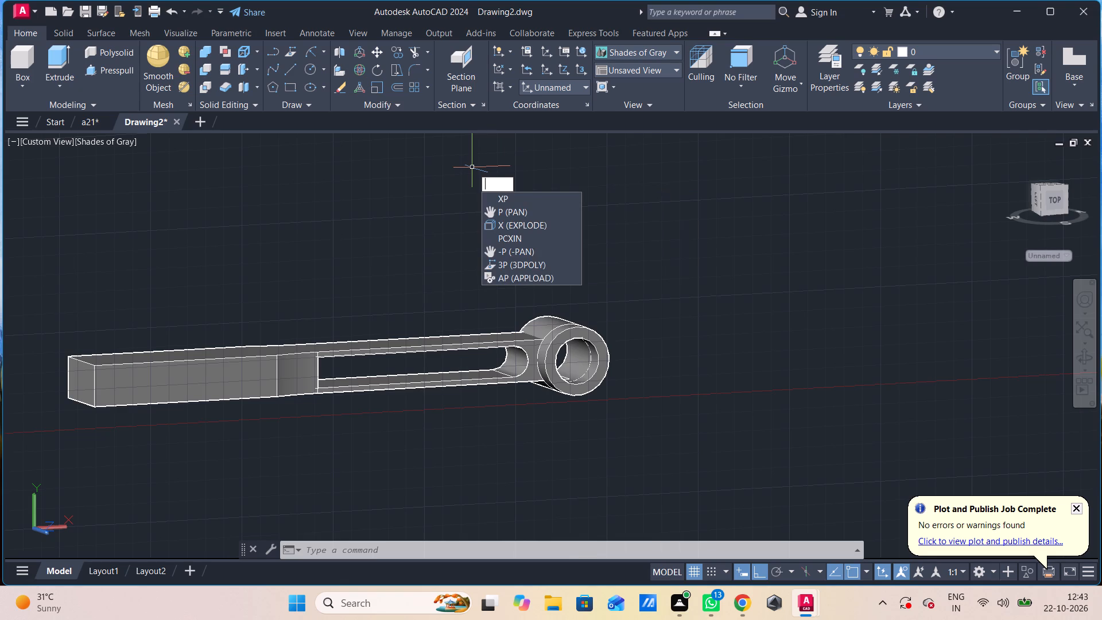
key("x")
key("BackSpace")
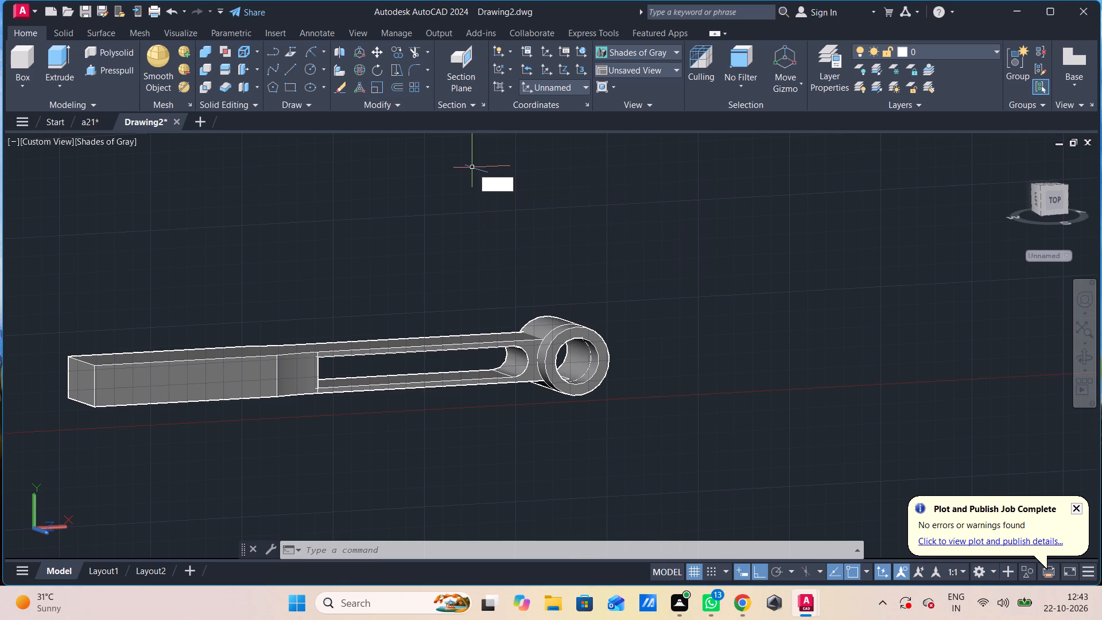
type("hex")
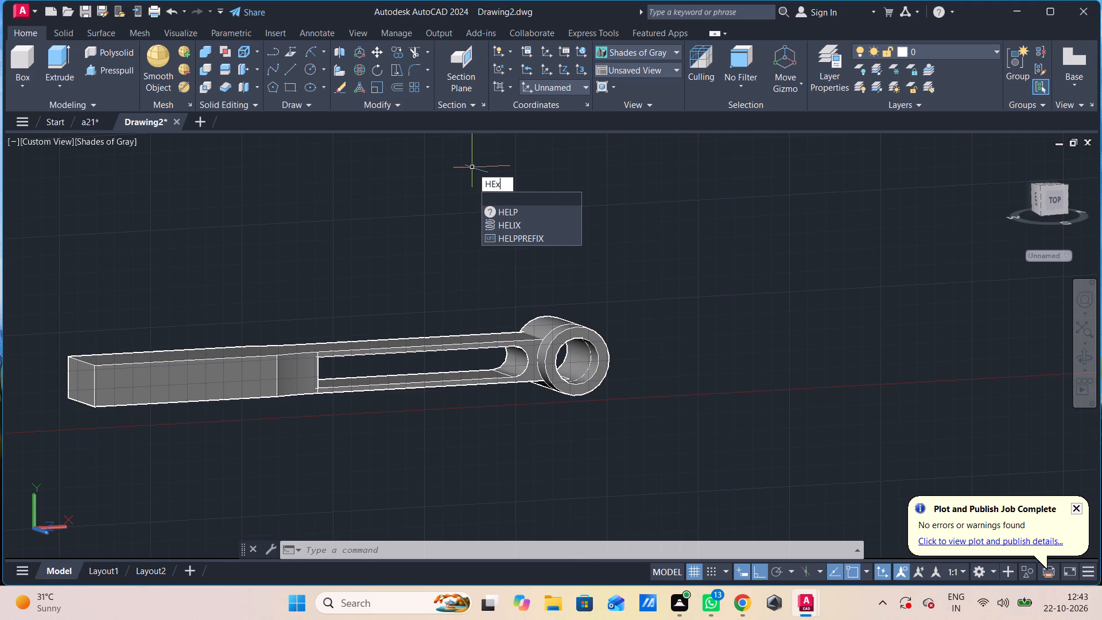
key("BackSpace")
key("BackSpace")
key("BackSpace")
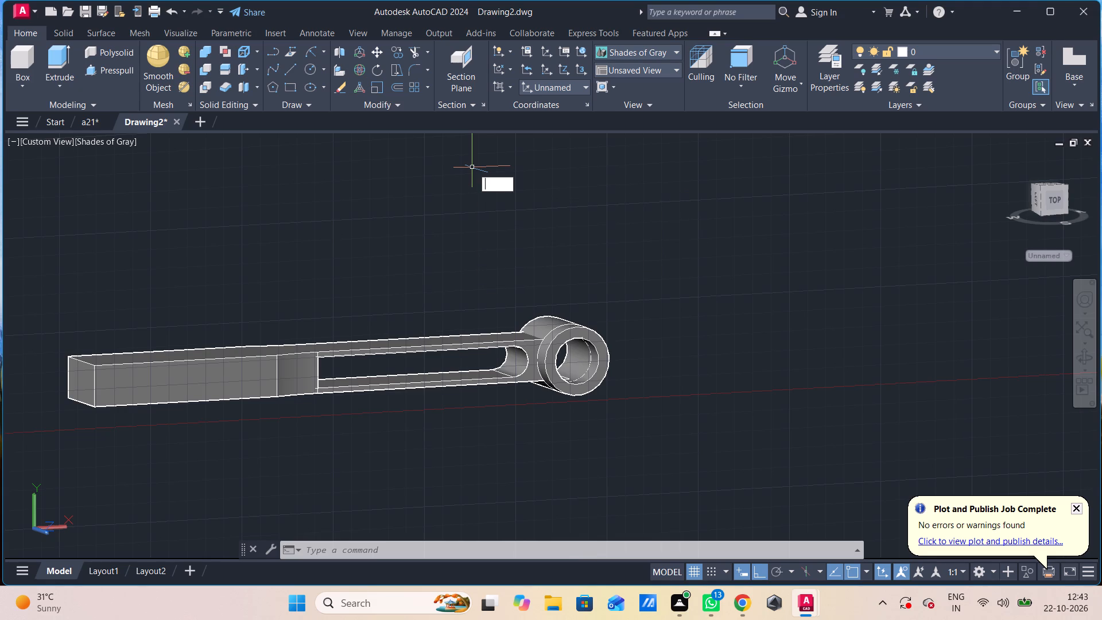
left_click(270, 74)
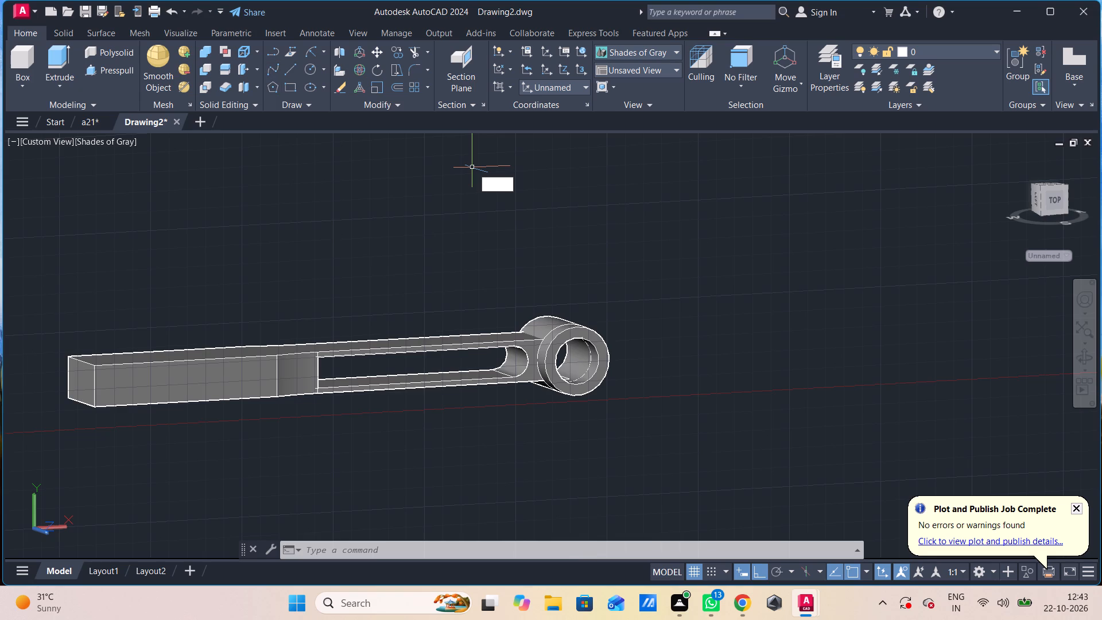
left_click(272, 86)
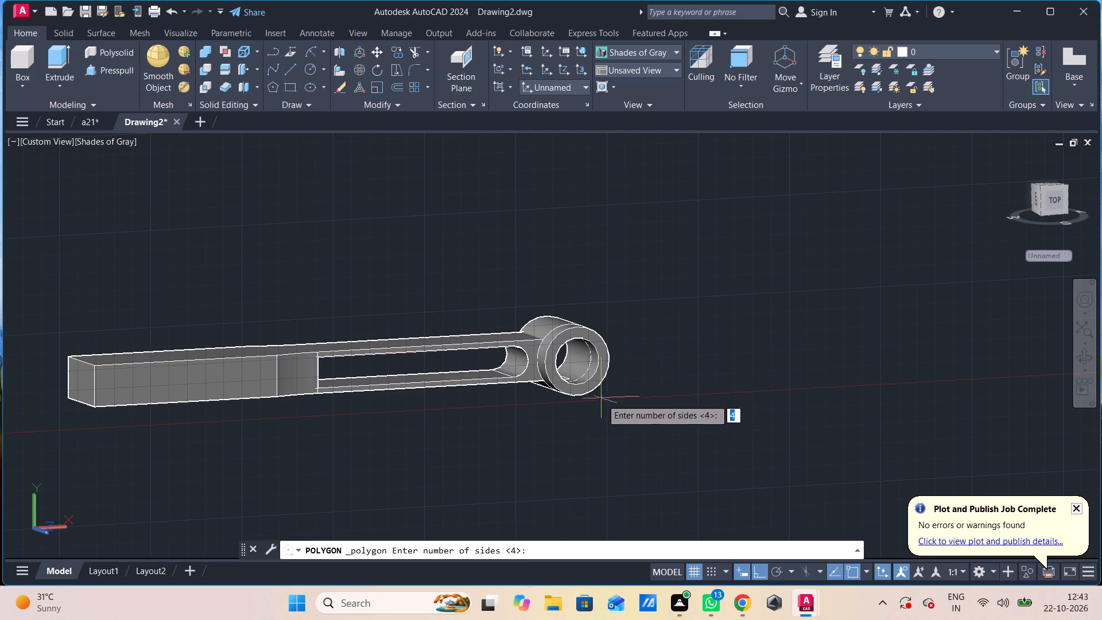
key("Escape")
In the Front view, draw a 6-sided polygon circumscribed about a circle, centred in empty space beyond the arm's bored end.
left_click(29, 143)
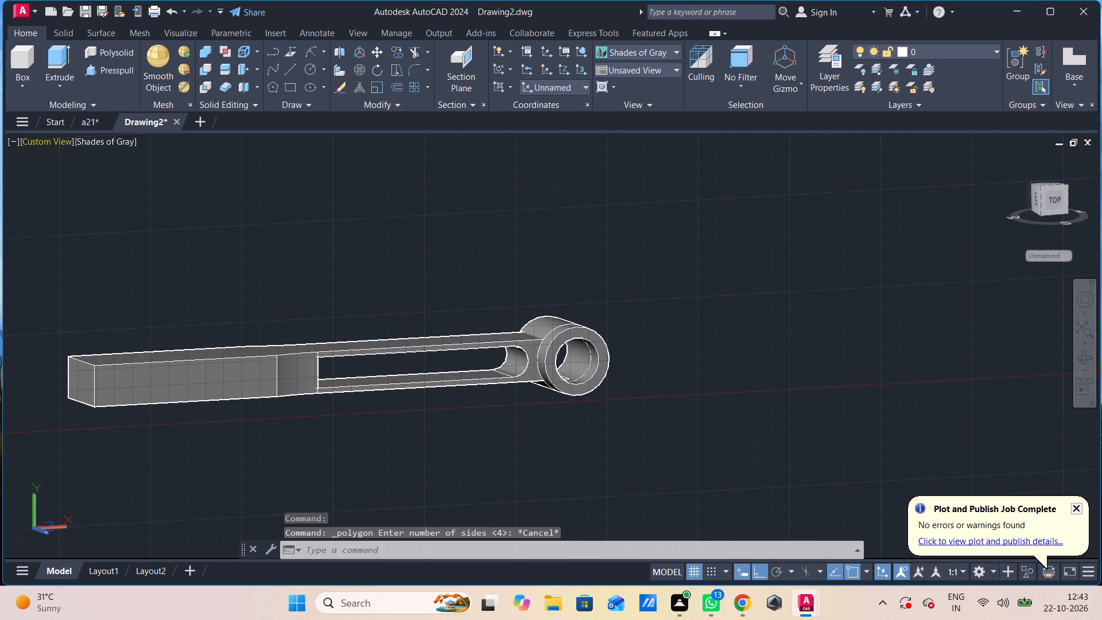
left_click(66, 240)
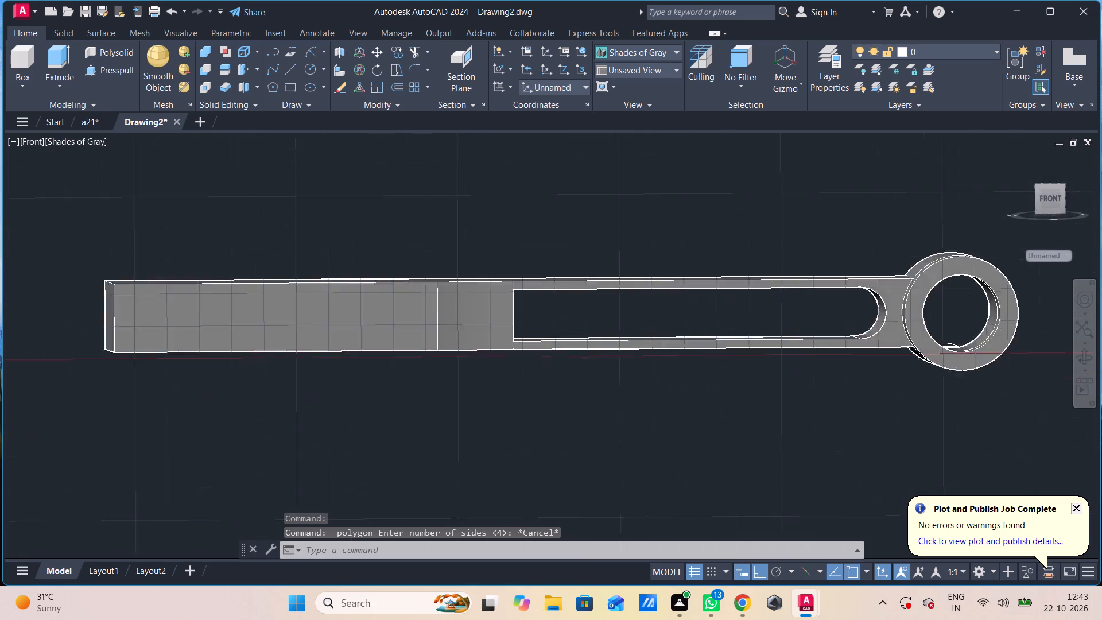
left_click(279, 87)
scroll(476, 397, "down", 2)
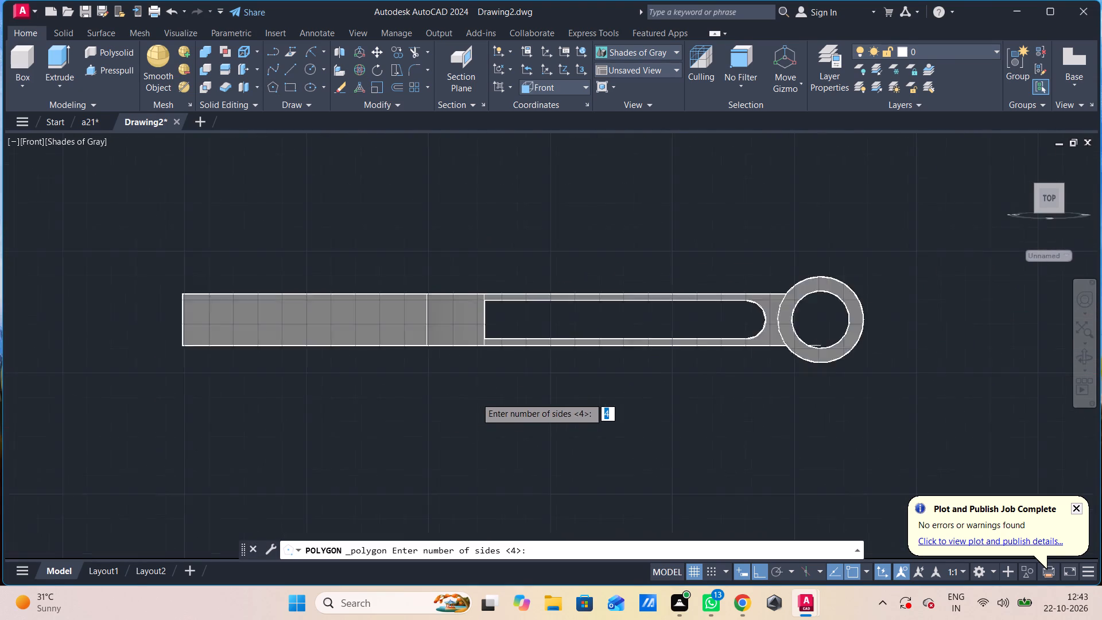
middle_click_drag(658, 369, 429, 424)
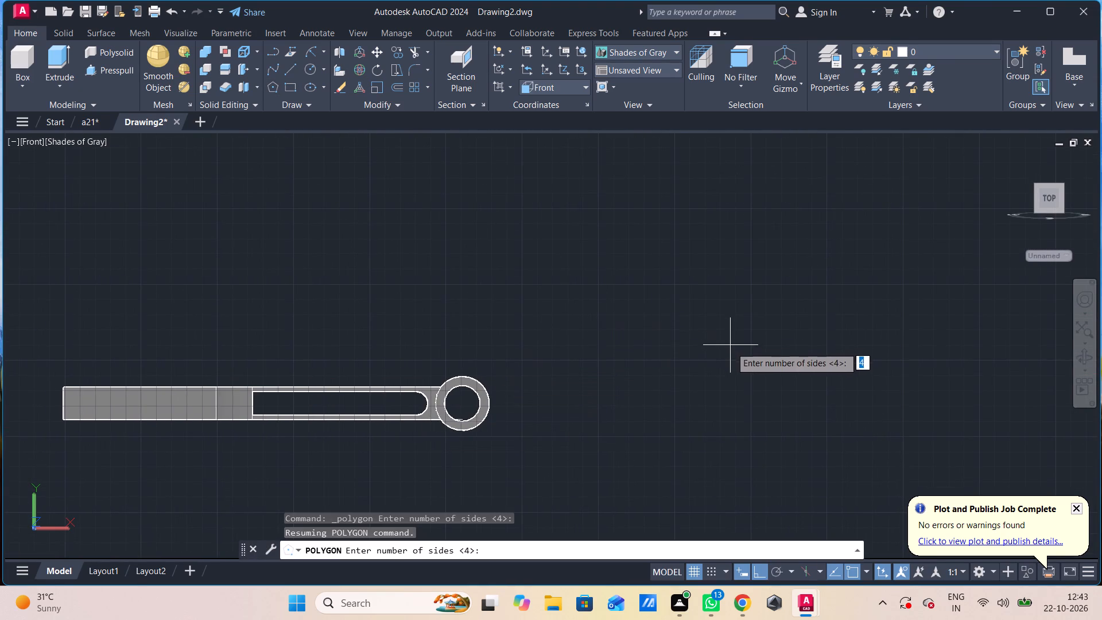
left_click_drag(761, 361, 764, 366)
left_click(774, 359)
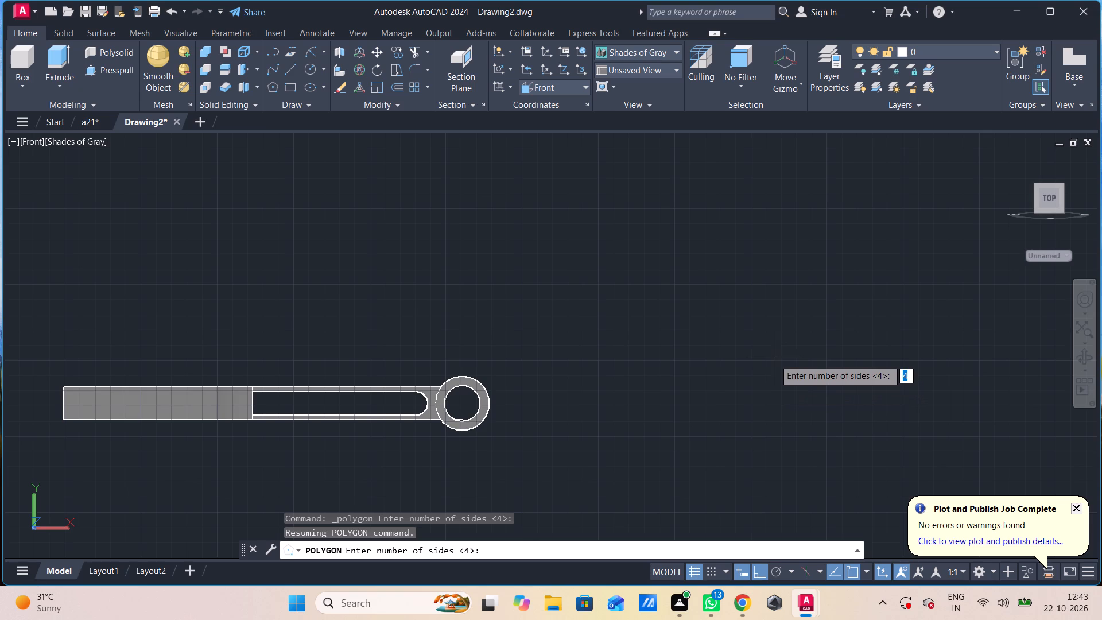
key("6")
key("Return")
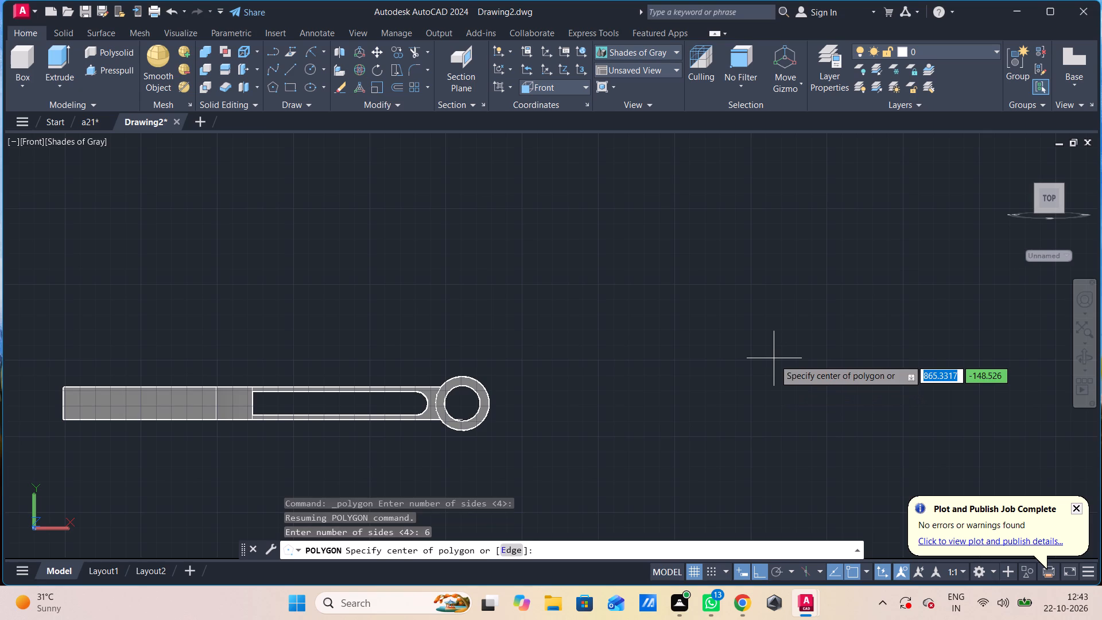
left_click(866, 360)
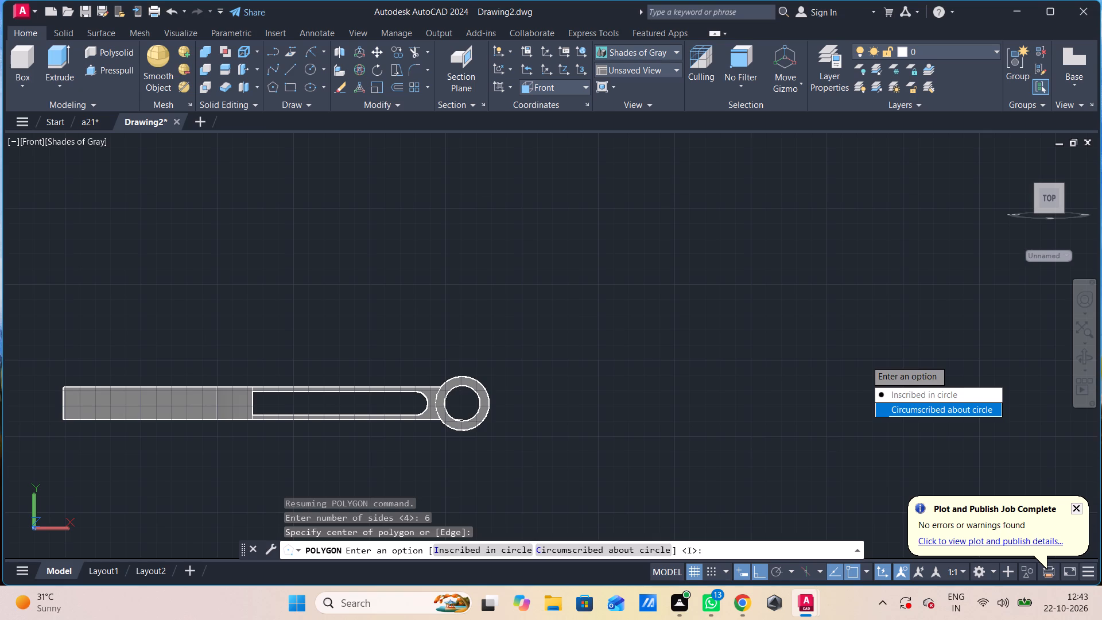
left_click_drag(892, 409, 871, 362)
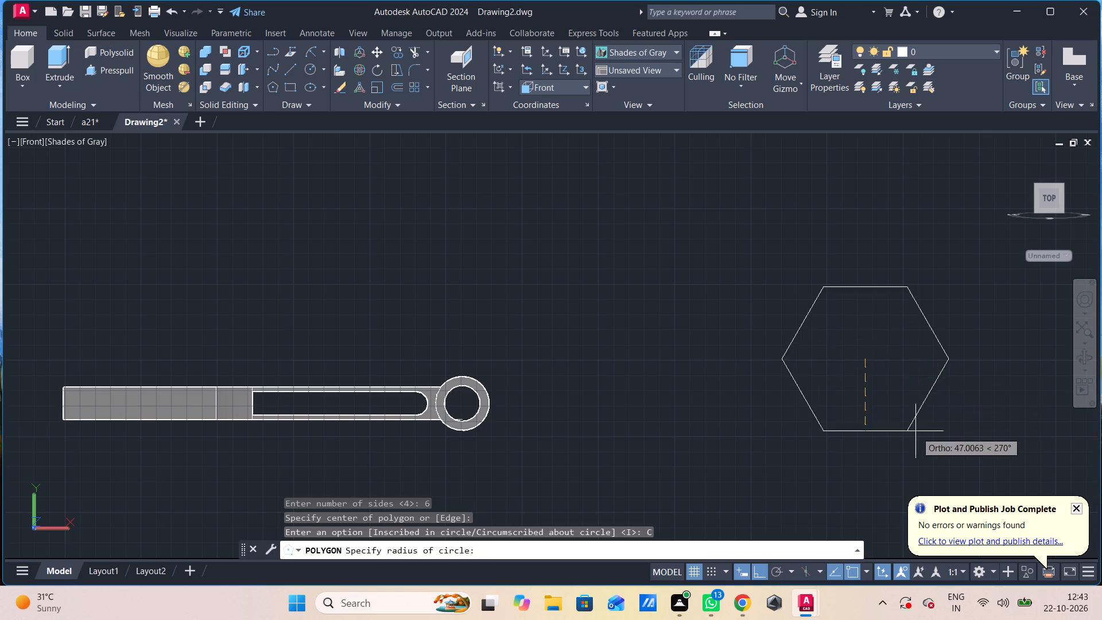
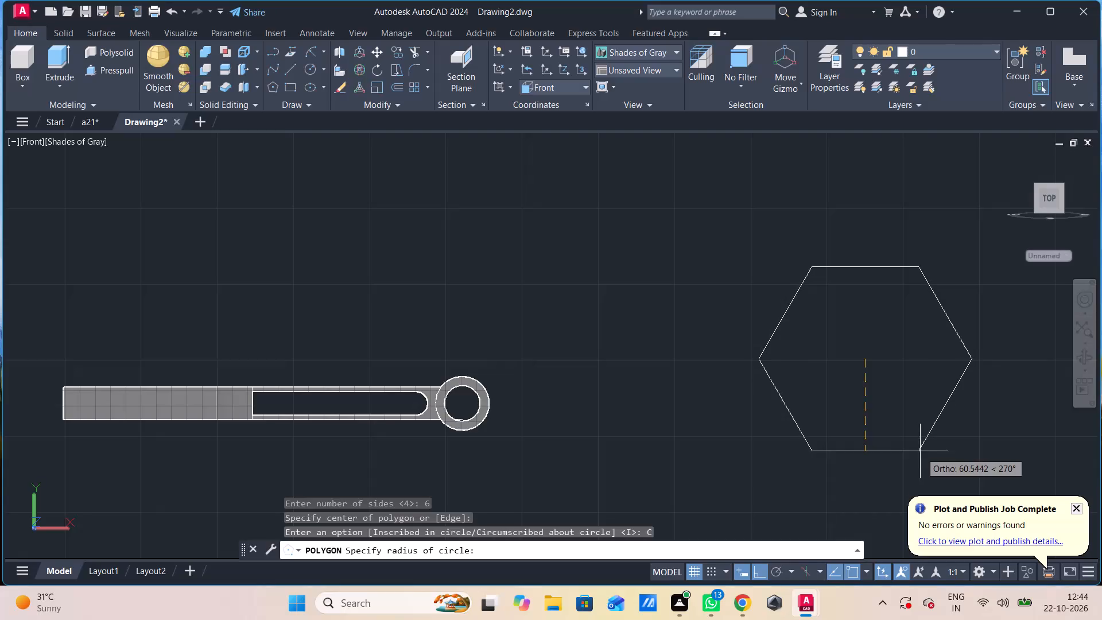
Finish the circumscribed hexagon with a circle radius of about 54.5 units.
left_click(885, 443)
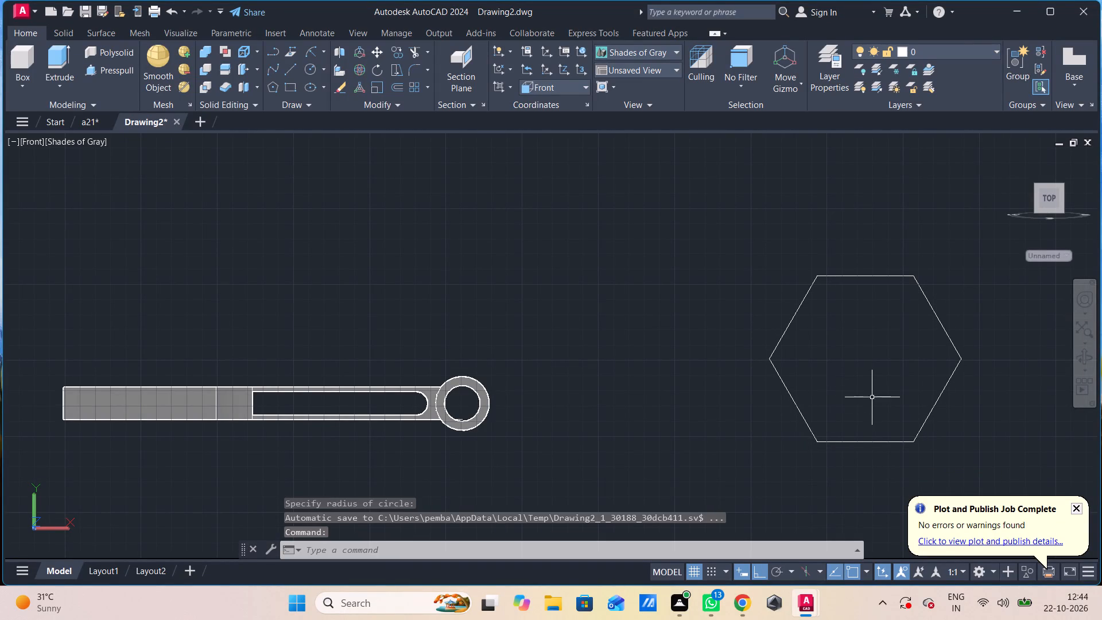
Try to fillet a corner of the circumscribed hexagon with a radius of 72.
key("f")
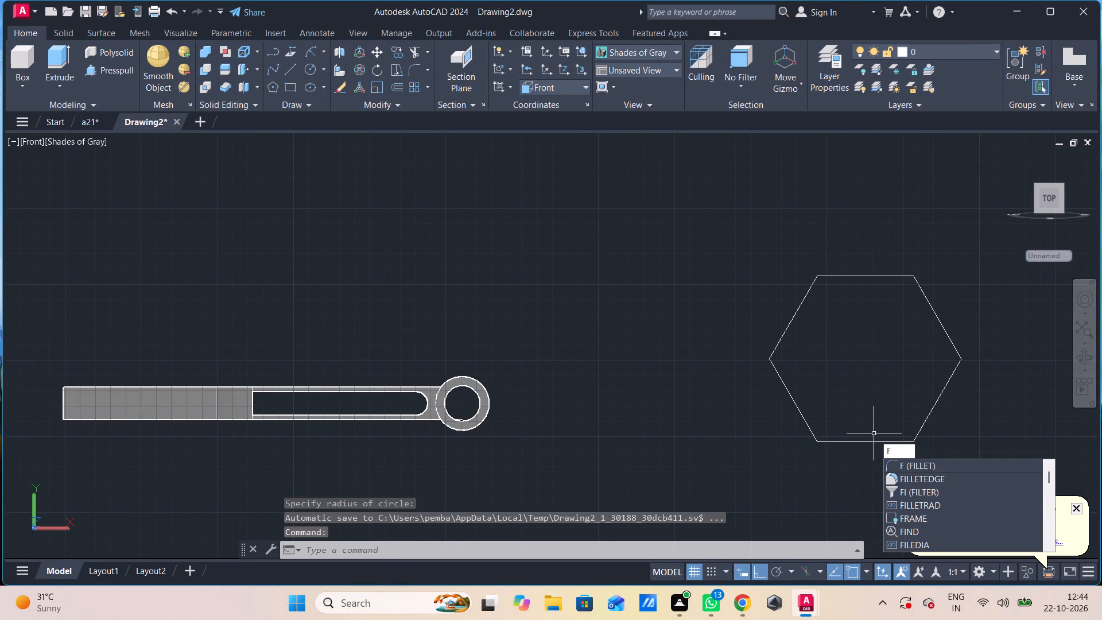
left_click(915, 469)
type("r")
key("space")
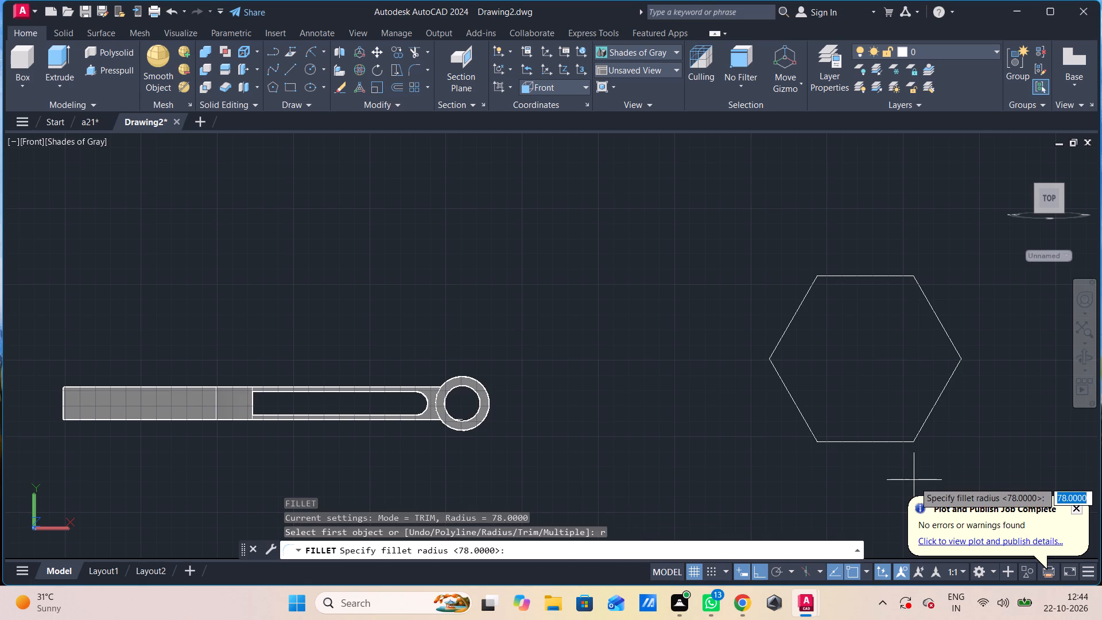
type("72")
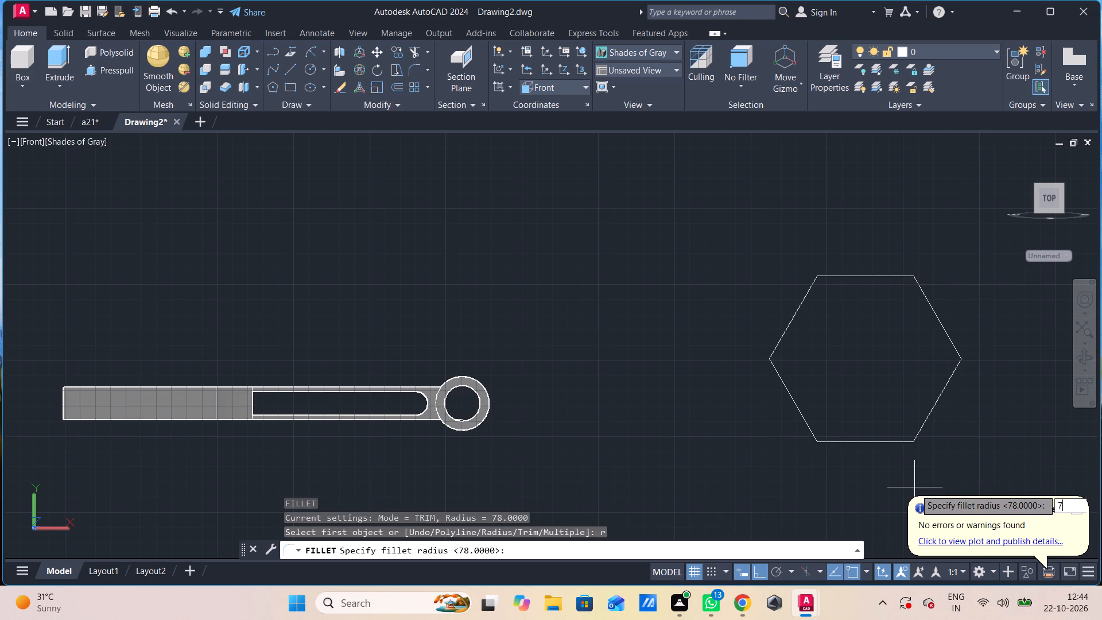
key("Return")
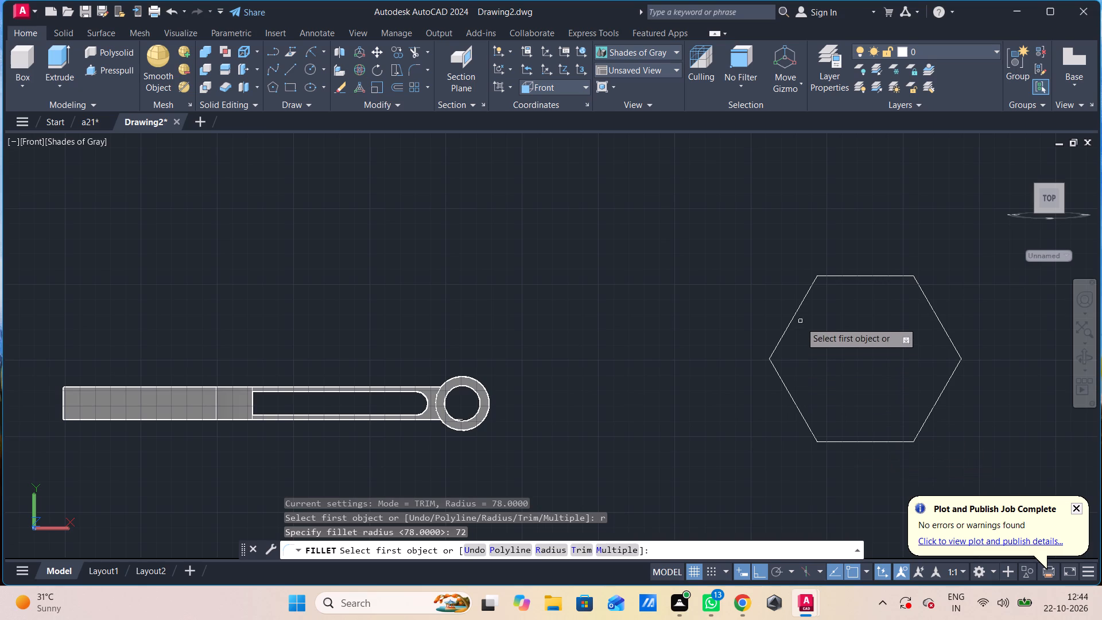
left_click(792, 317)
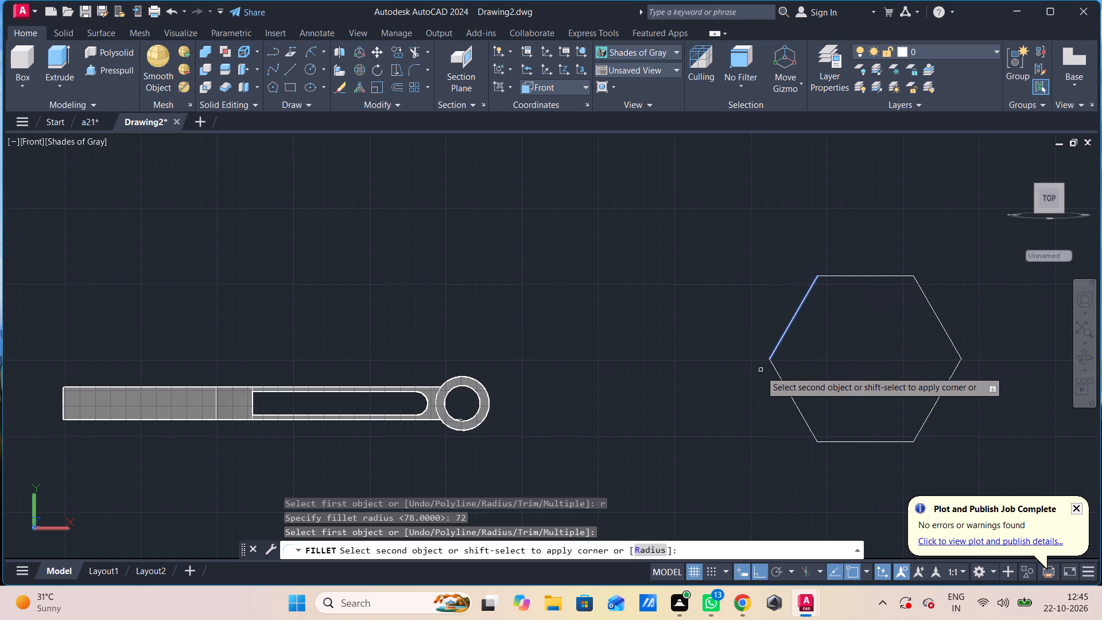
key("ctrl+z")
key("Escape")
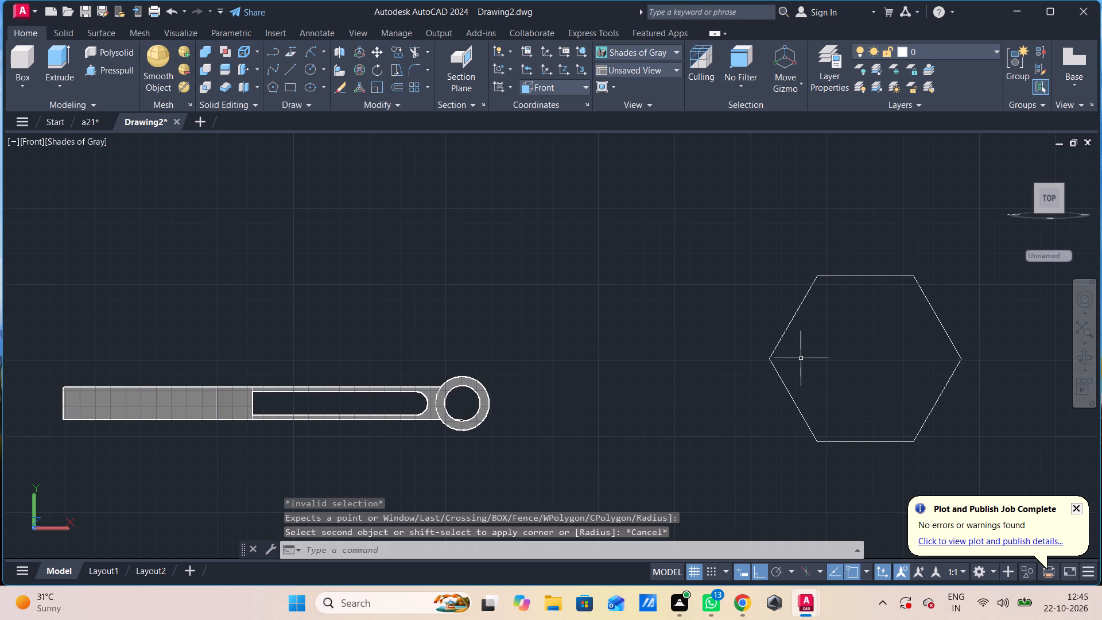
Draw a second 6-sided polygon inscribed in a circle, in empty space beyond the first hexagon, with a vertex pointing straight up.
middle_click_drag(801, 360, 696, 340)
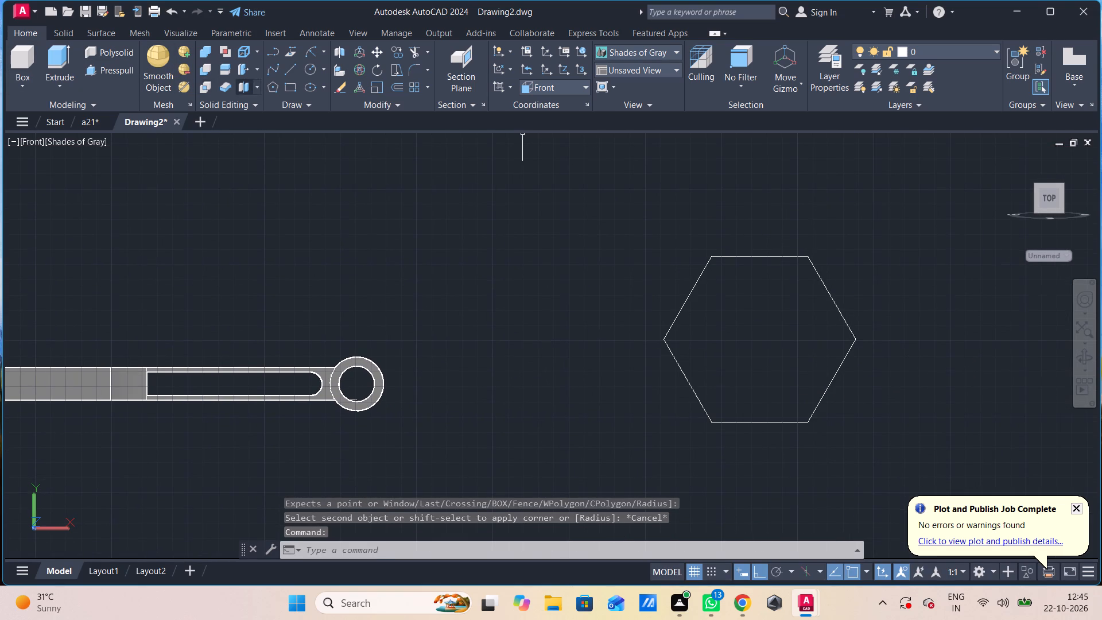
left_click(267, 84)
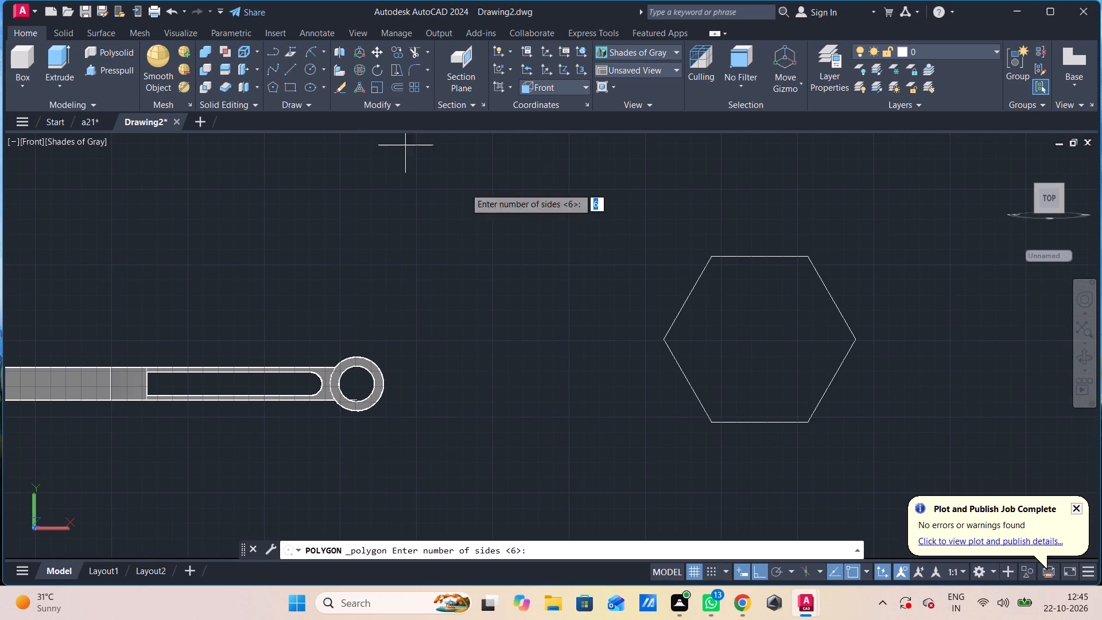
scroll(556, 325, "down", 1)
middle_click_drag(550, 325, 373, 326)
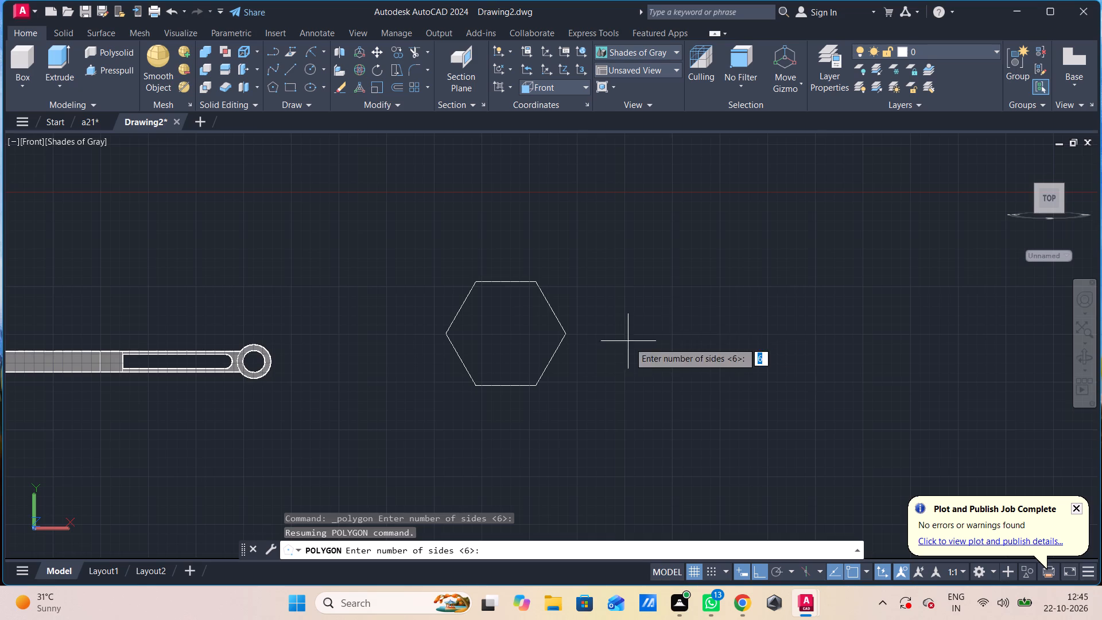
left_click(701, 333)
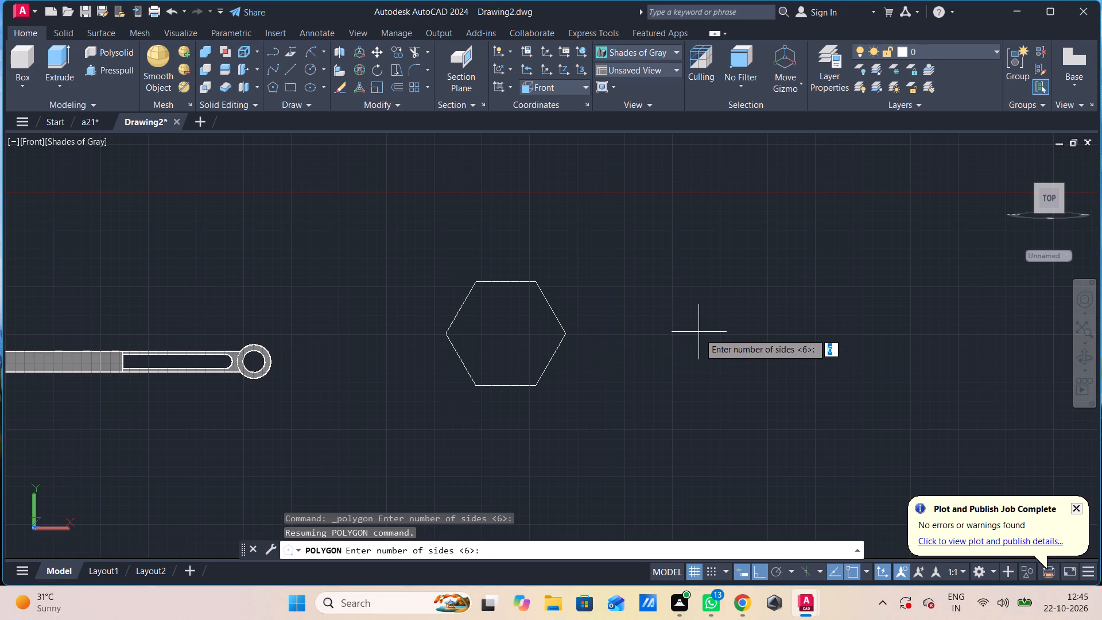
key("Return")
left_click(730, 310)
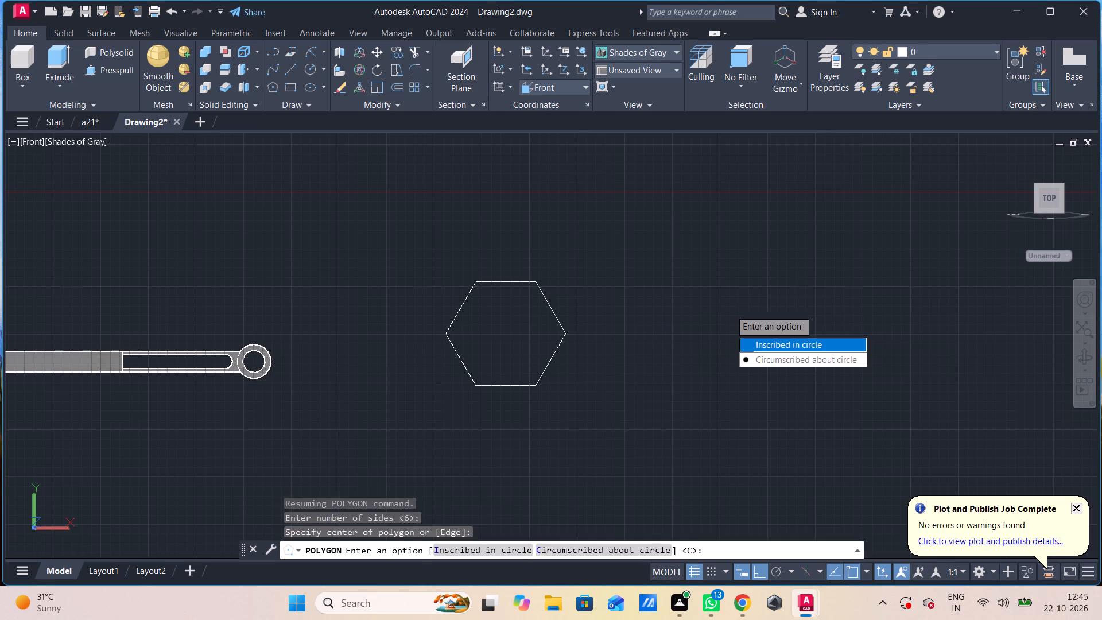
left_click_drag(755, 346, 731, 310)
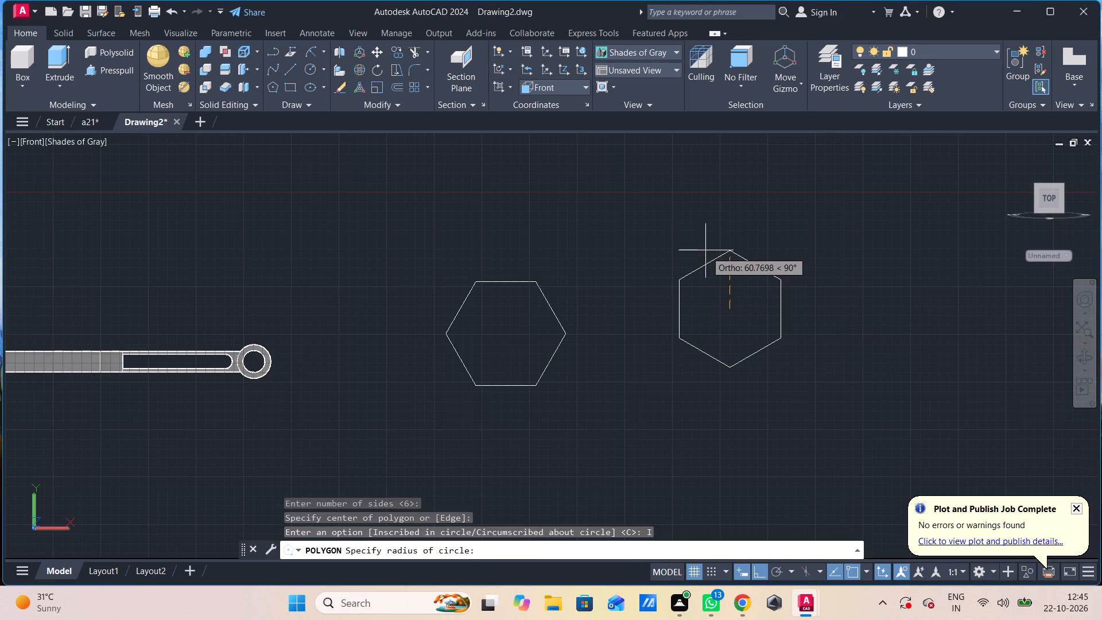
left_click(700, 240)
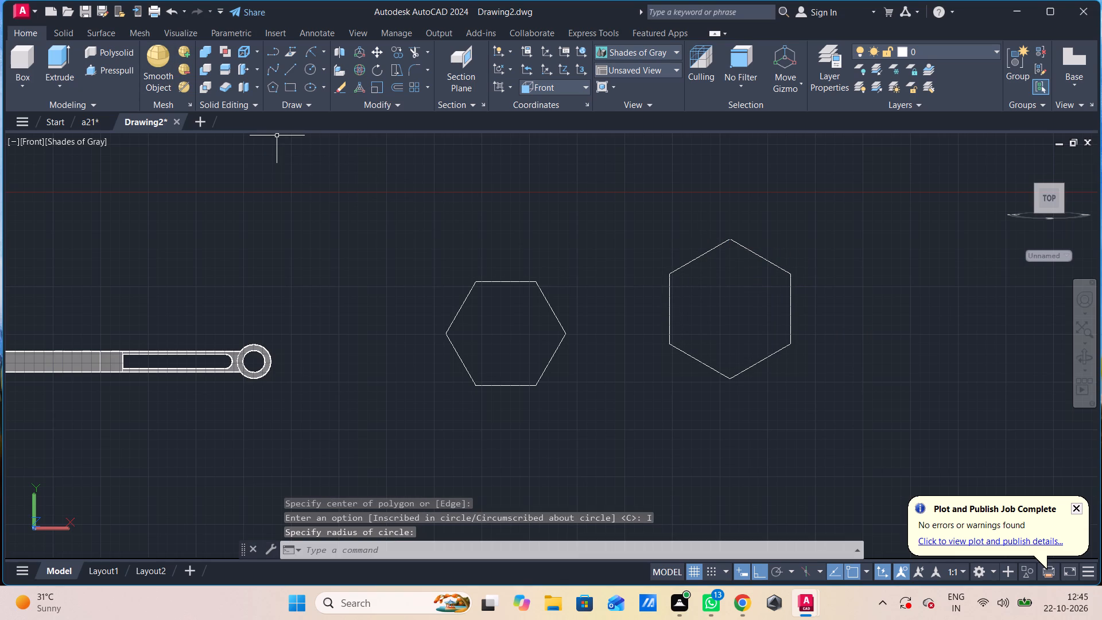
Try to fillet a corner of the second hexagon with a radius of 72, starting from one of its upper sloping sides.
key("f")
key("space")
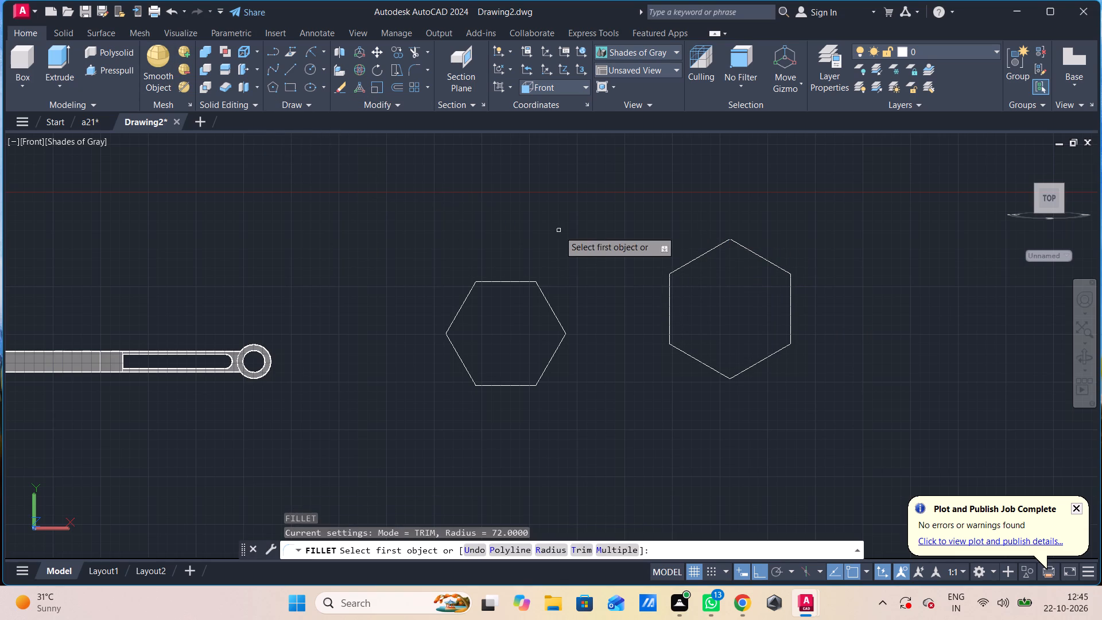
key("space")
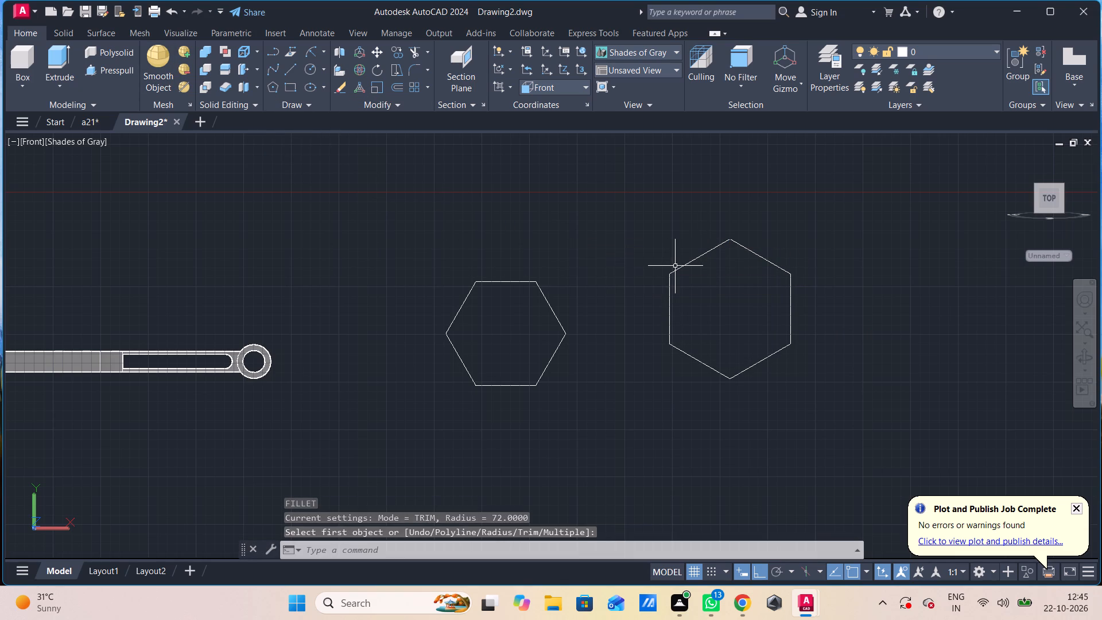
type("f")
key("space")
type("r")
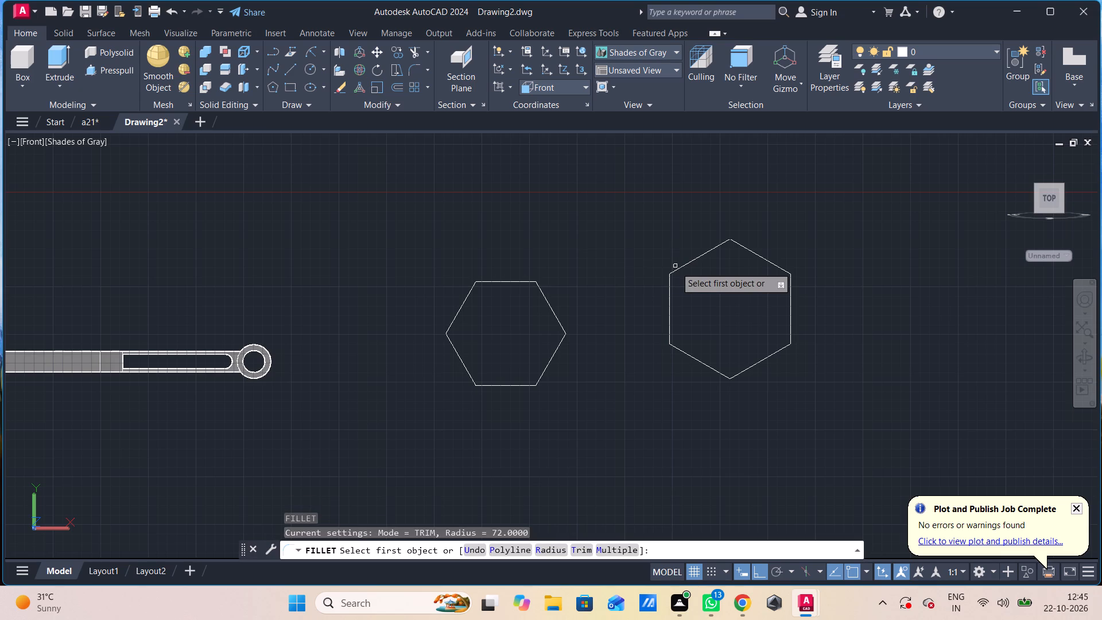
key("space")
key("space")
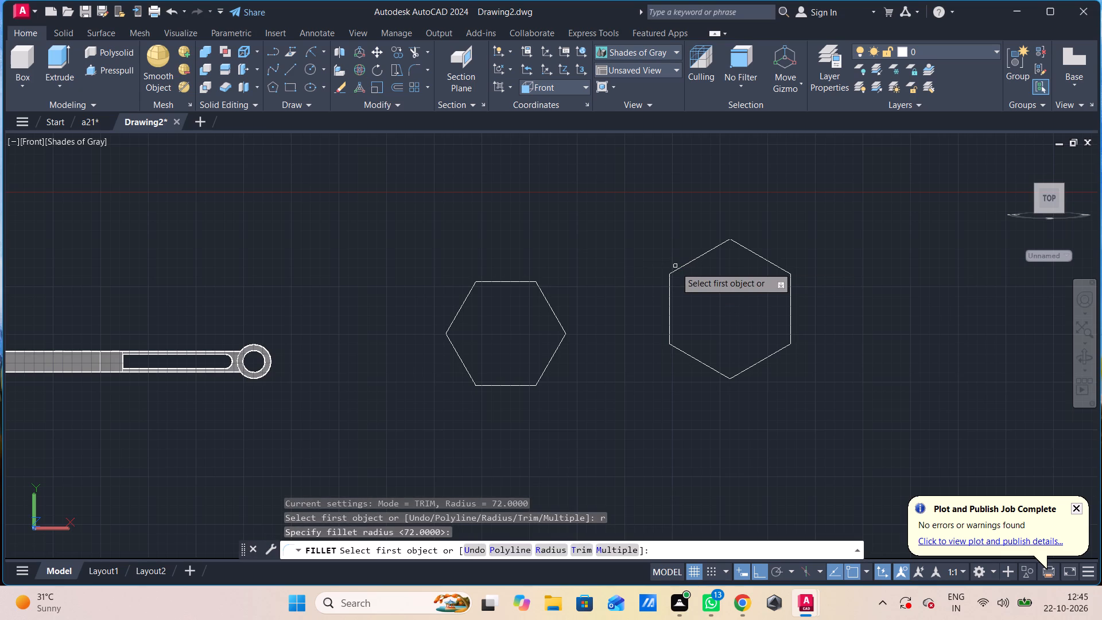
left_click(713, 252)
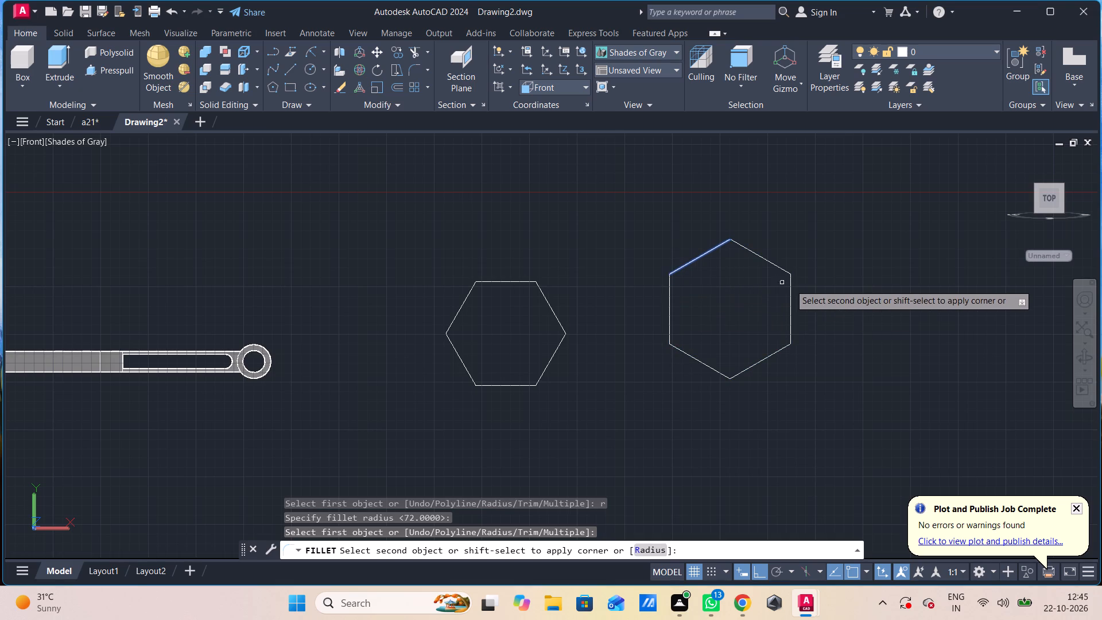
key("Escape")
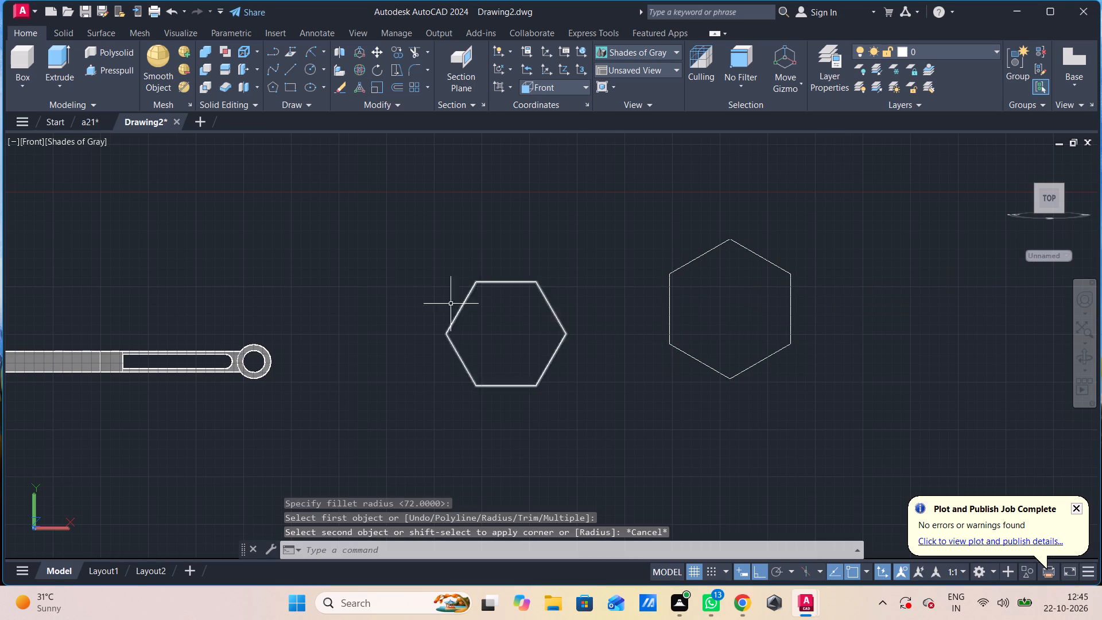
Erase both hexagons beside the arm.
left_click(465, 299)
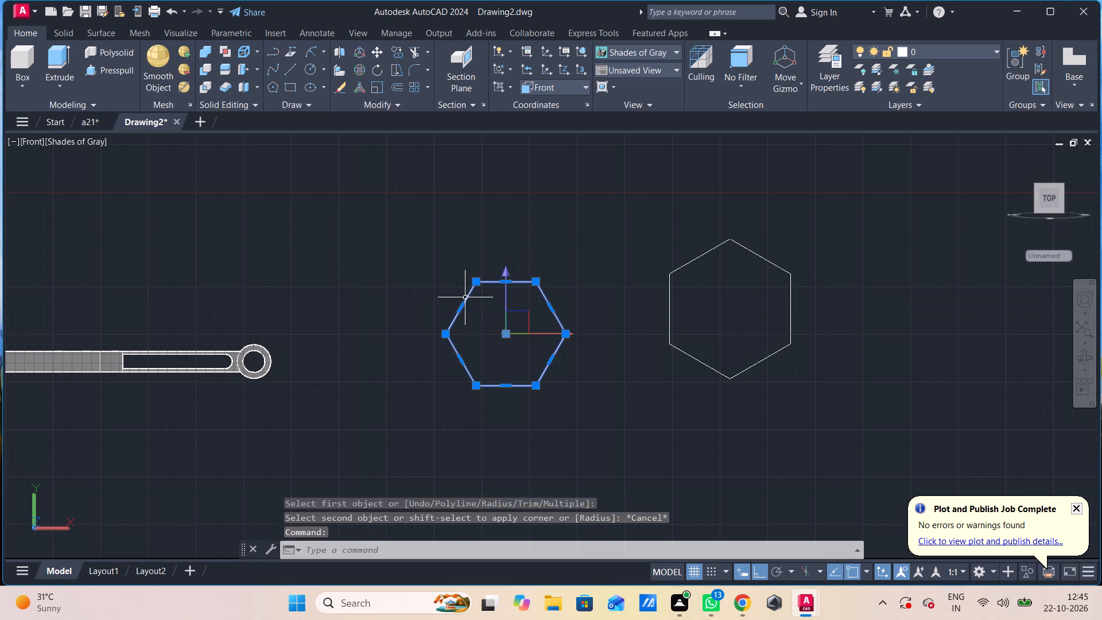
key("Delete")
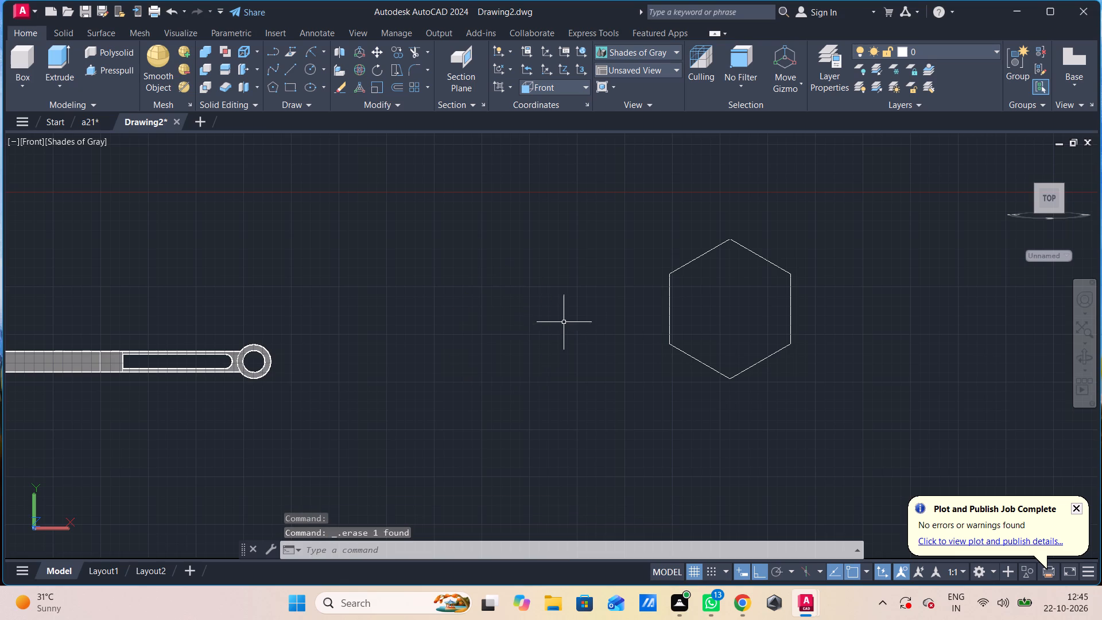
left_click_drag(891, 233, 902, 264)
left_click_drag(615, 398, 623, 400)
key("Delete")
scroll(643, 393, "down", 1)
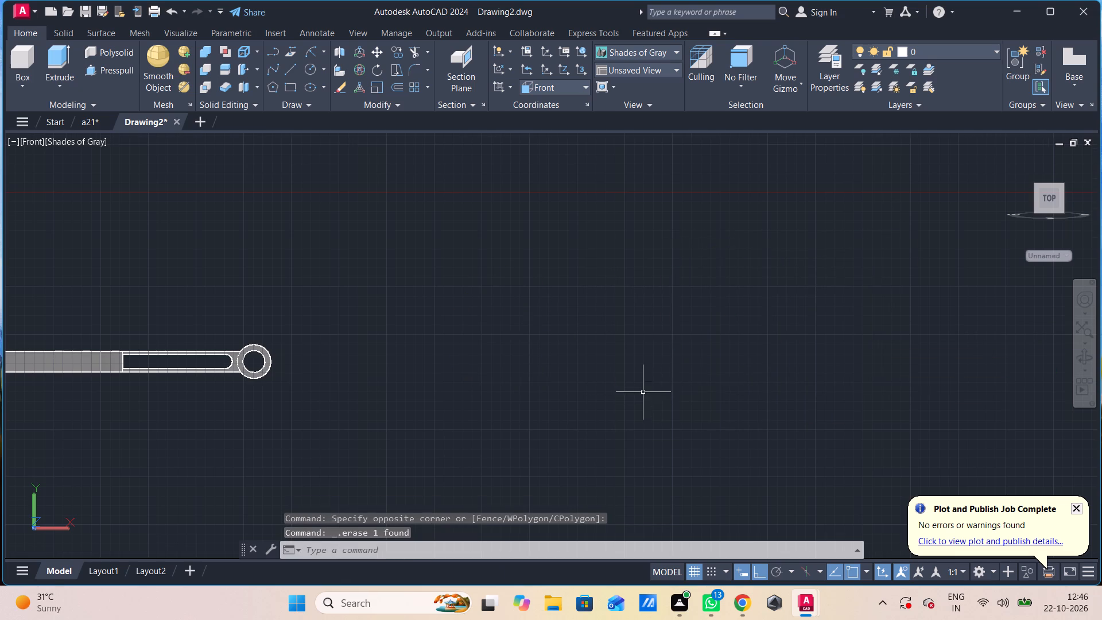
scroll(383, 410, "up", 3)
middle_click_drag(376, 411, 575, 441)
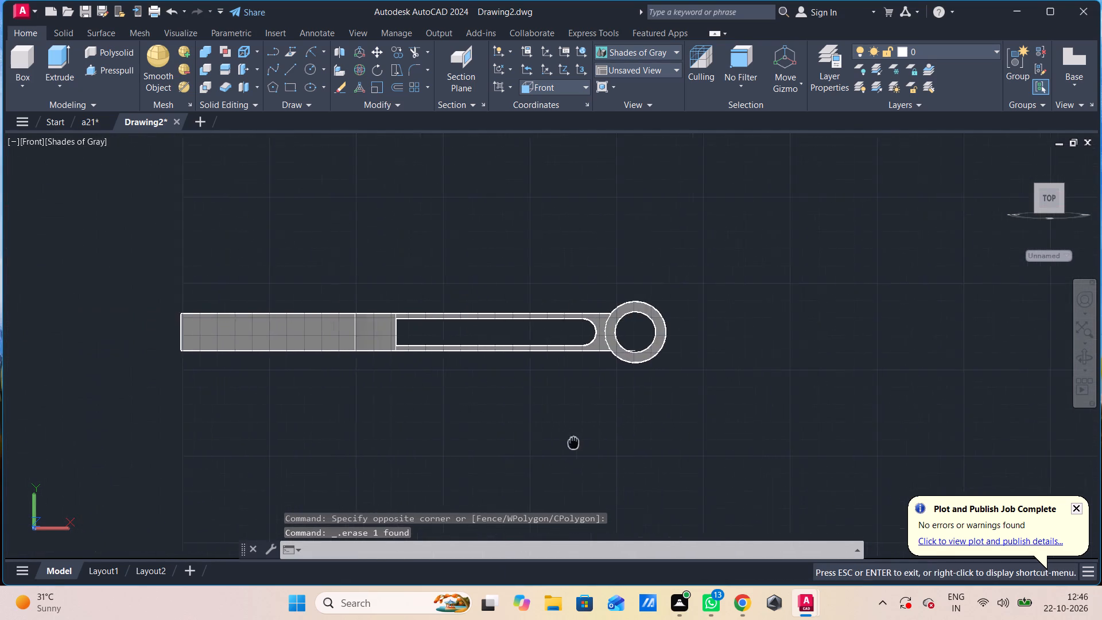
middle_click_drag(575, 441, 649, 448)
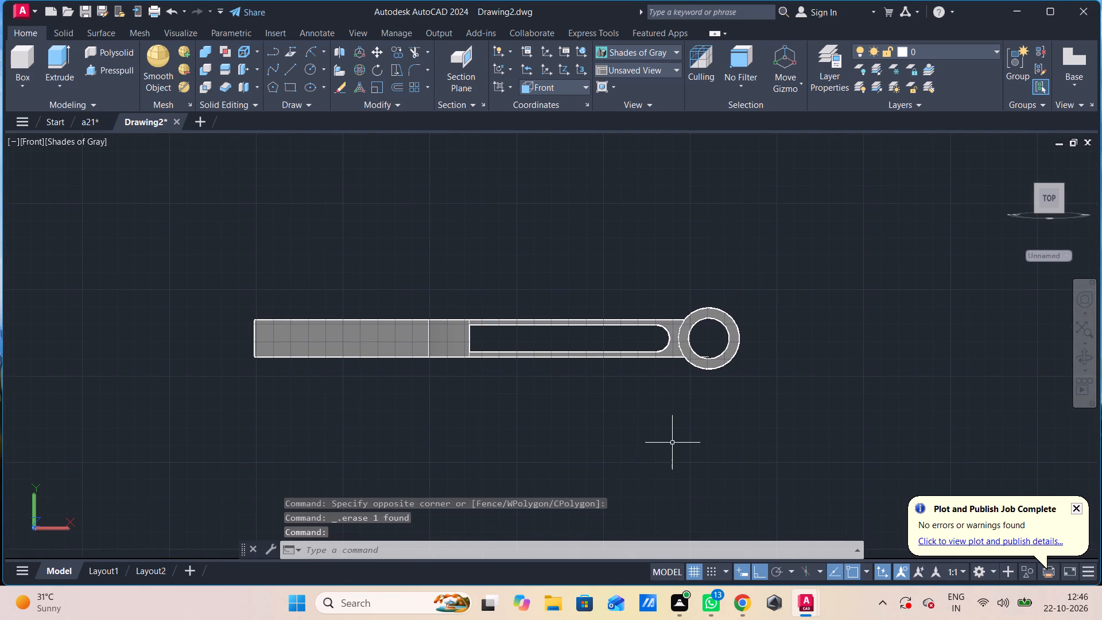
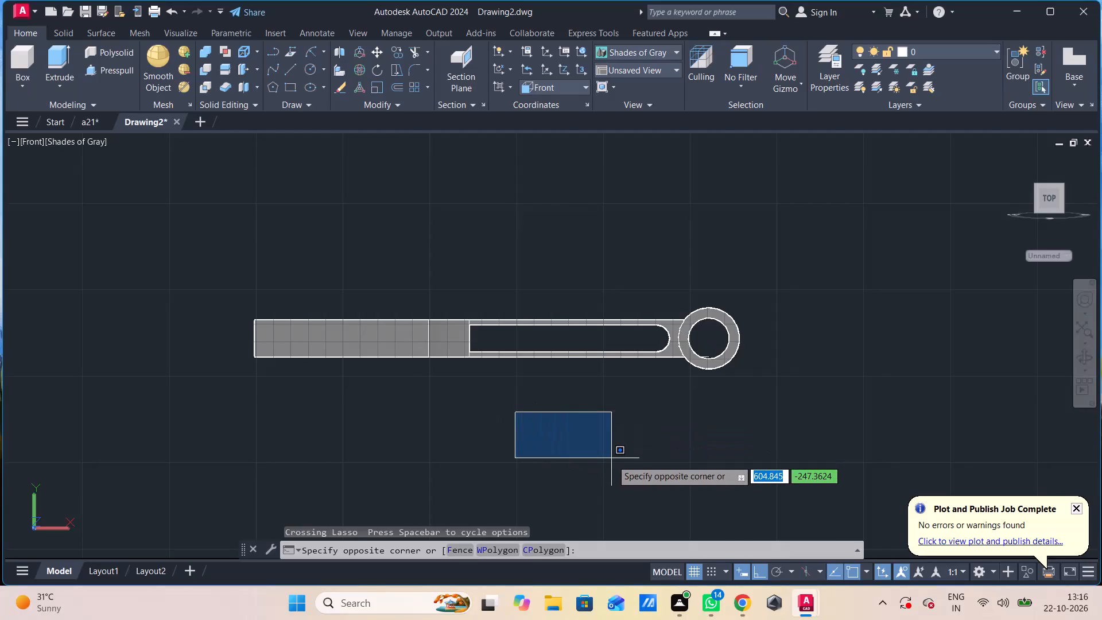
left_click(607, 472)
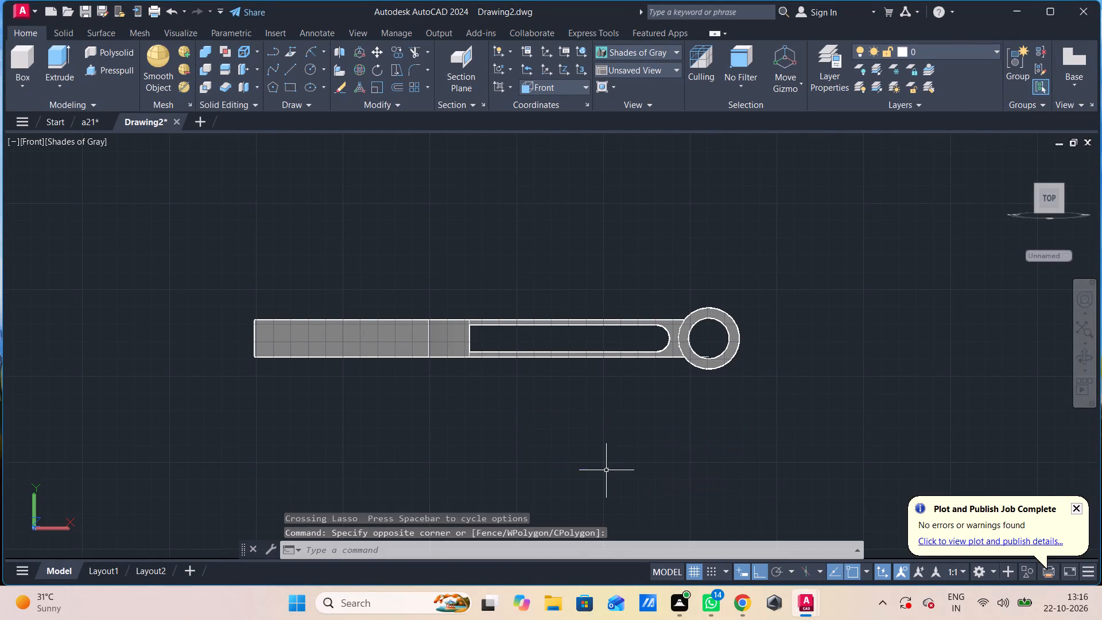
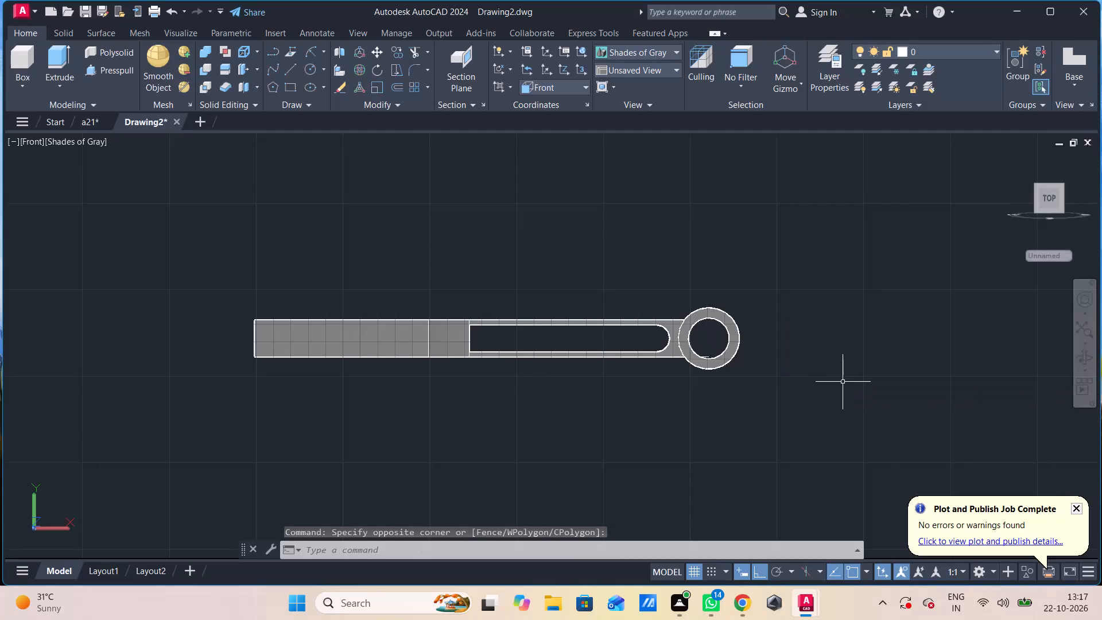
Draw a circle of radius 6.5 in the empty space beyond the arm's ring end.
middle_click_drag(847, 401, 681, 409)
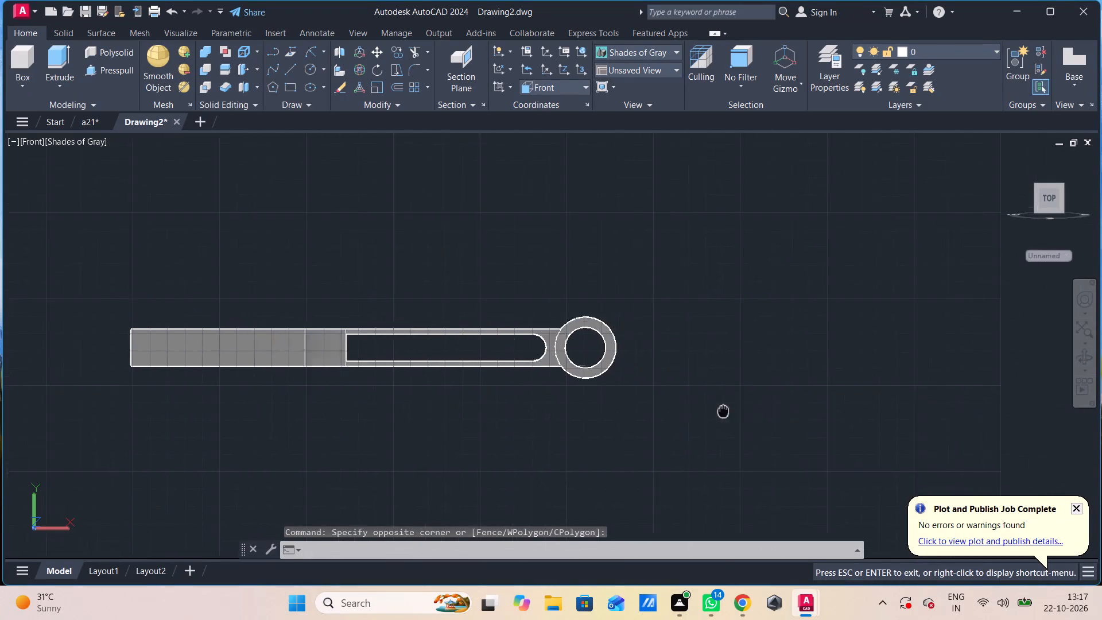
middle_click_drag(681, 409, 414, 431)
key("c")
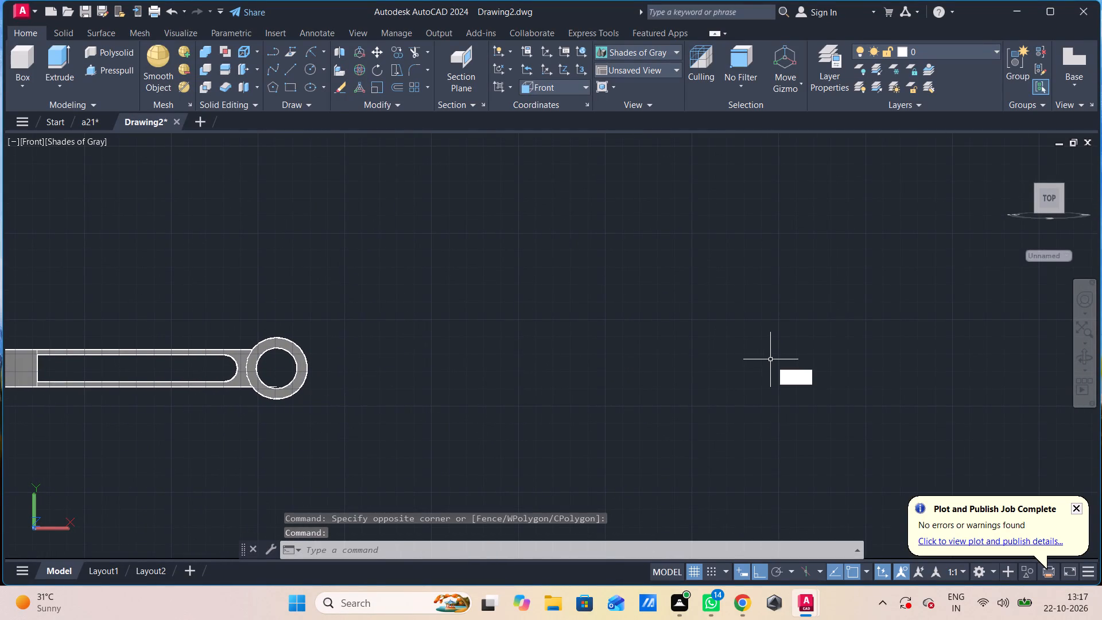
key("space")
left_click(773, 278)
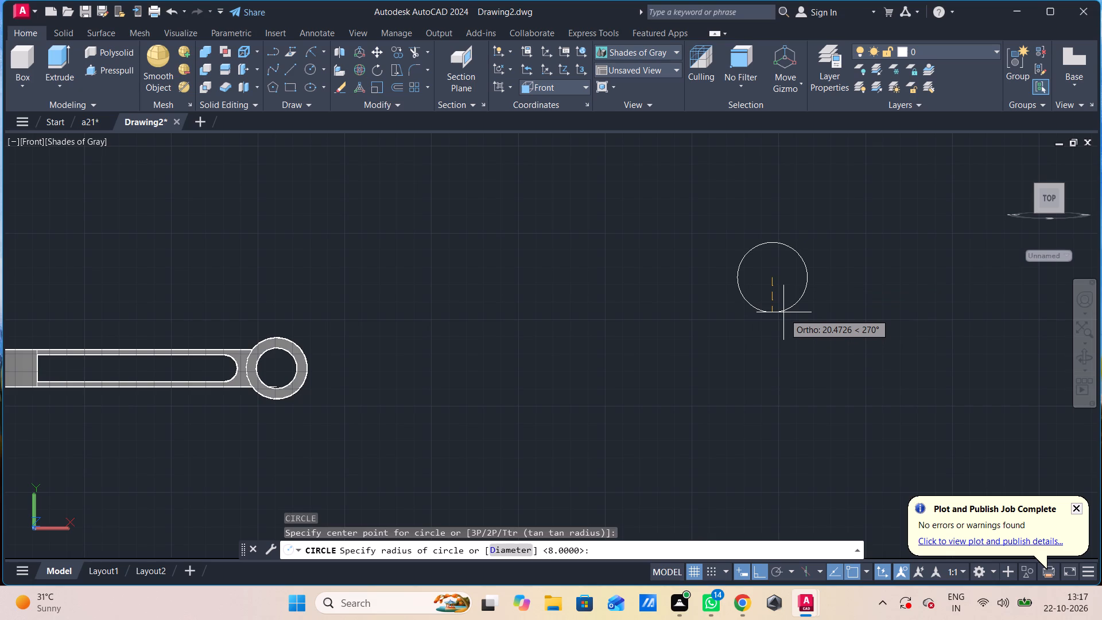
key("2")
key("BackSpace")
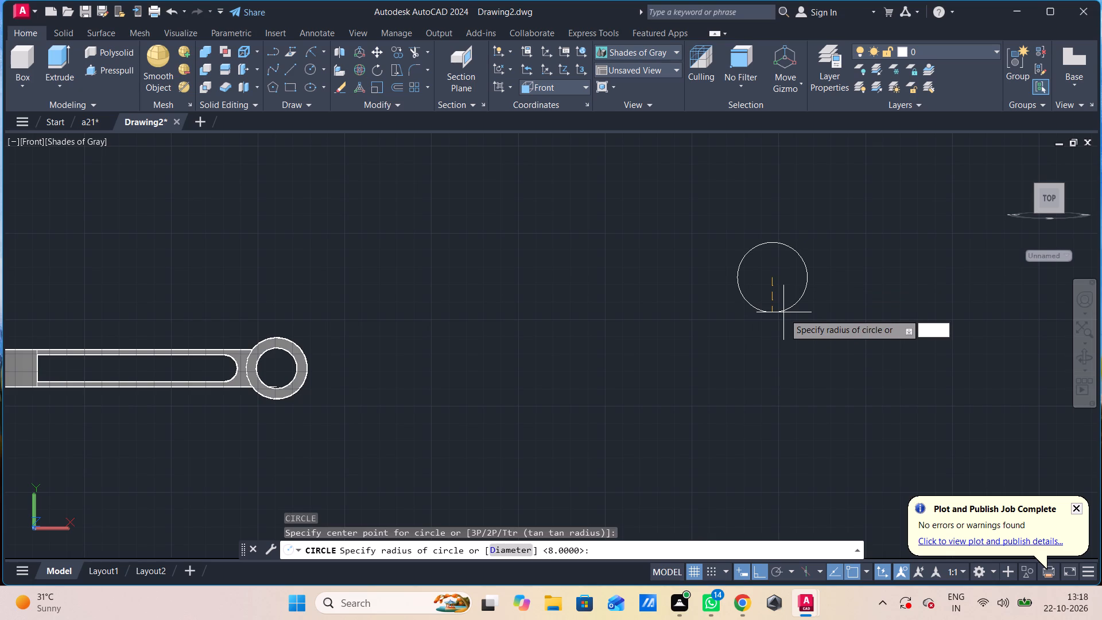
type("6.5")
key("Return")
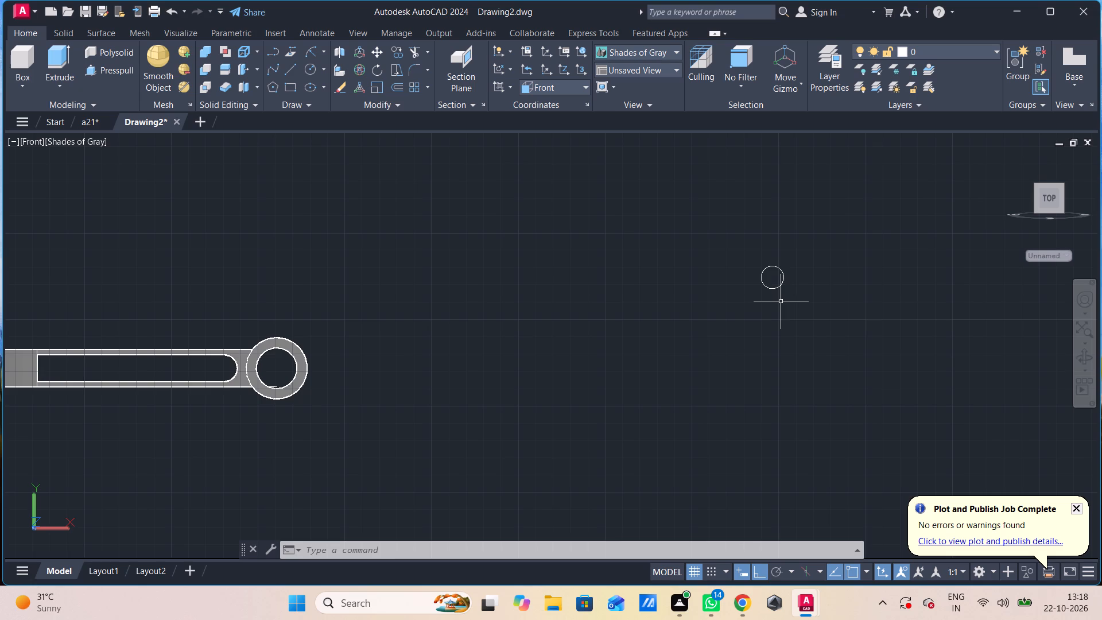
Draw a vertical line 56 long downward from the centre of the new circle.
key("l")
key("space")
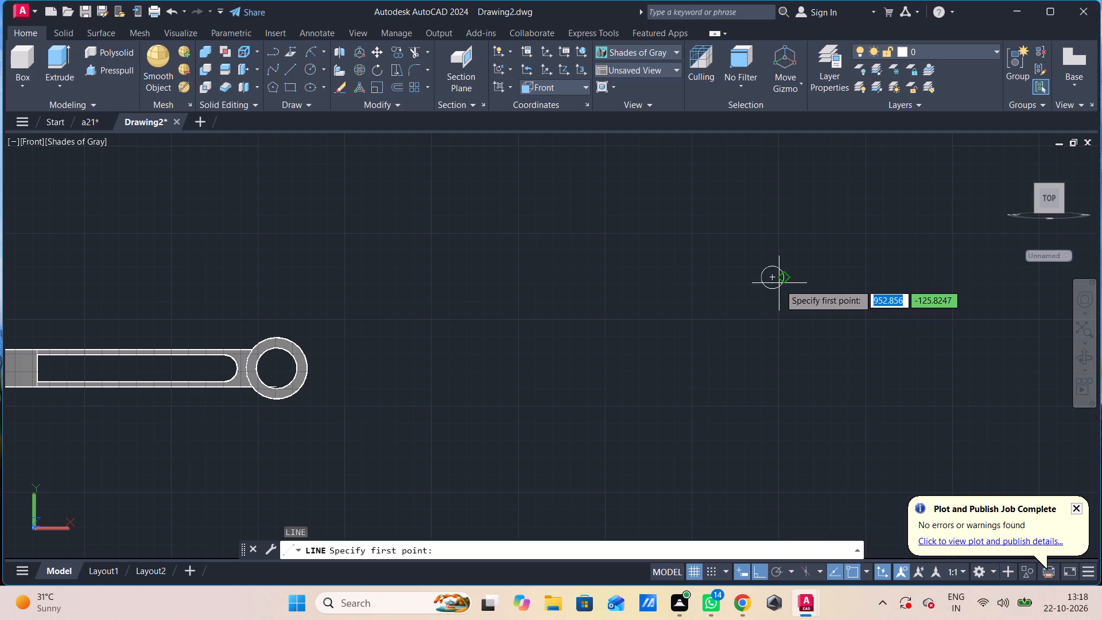
left_click(769, 282)
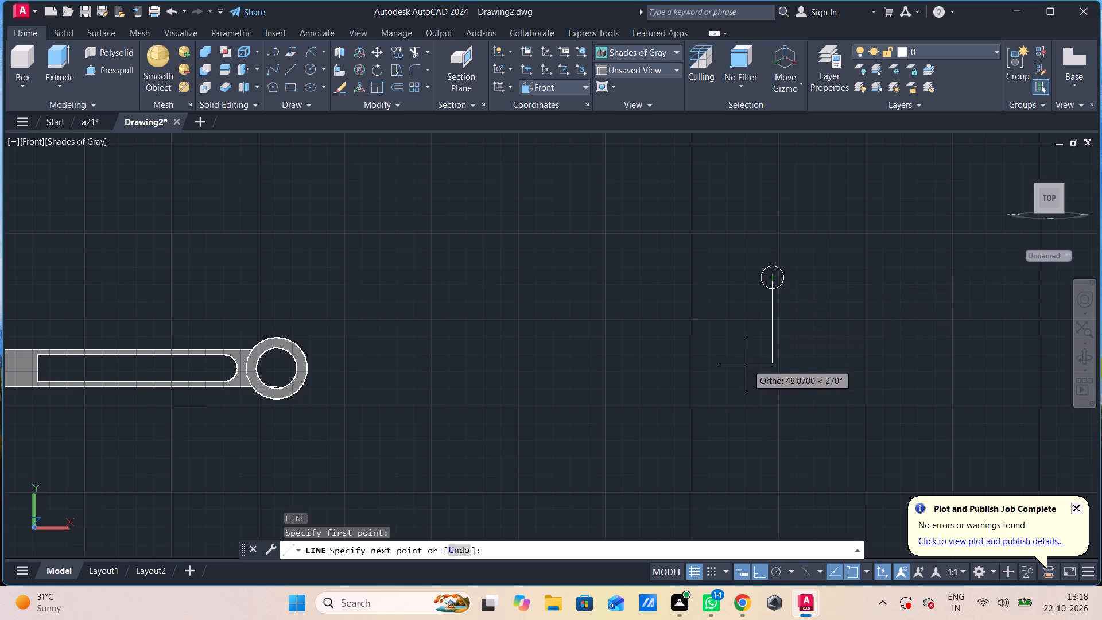
type("58")
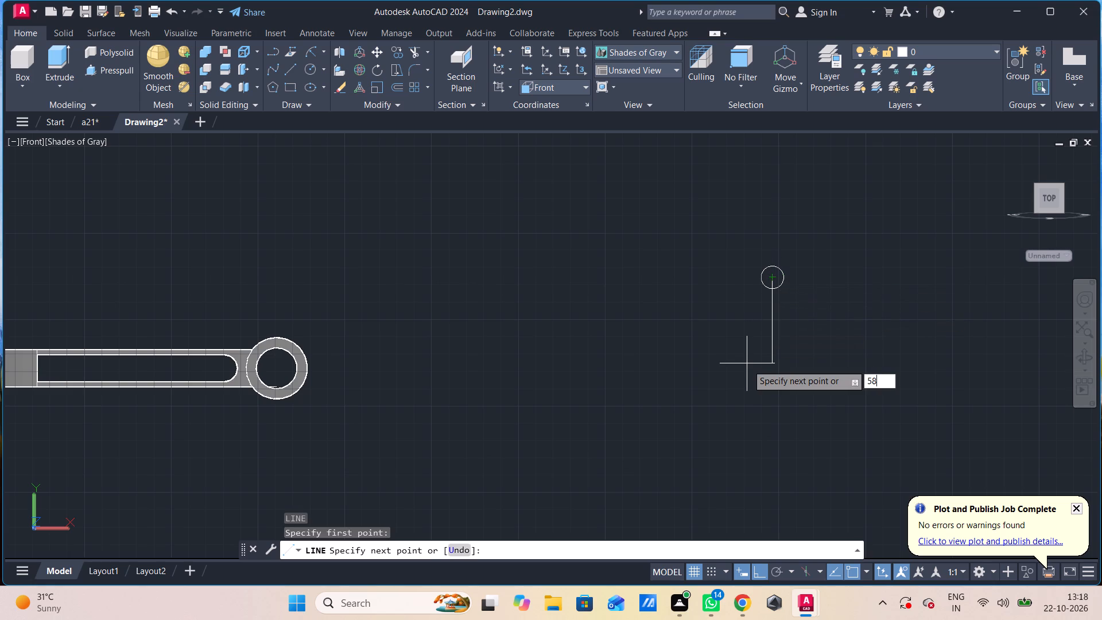
key("BackSpace")
key("6")
key("Return")
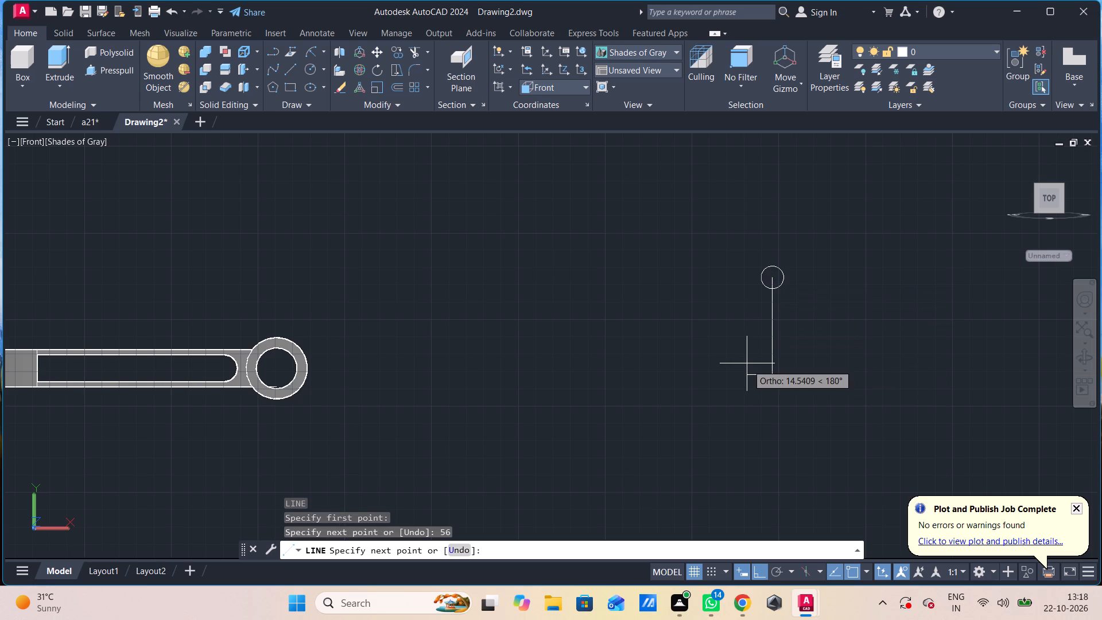
key("space")
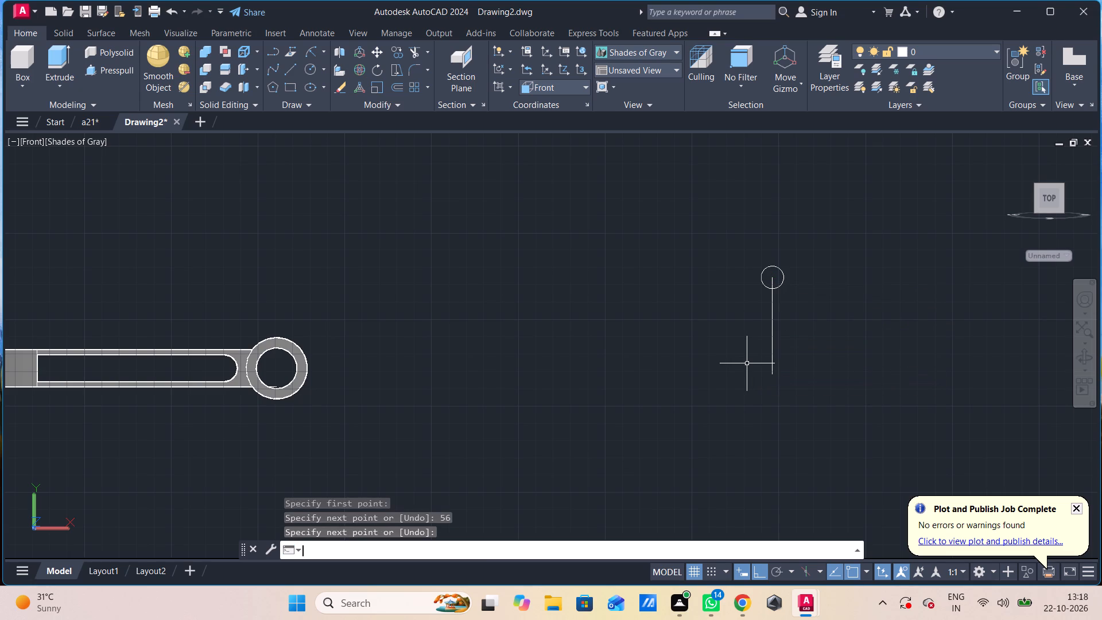
Draw a second circle of radius 6.5 centred on the lower end of the vertical line.
type("c")
key("space")
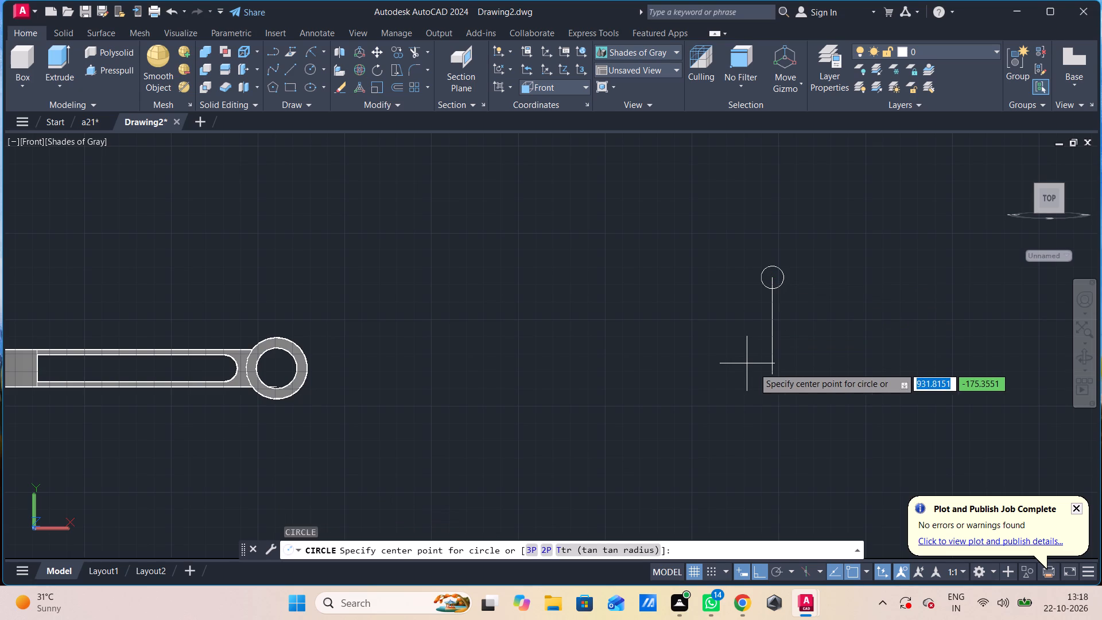
left_click(773, 378)
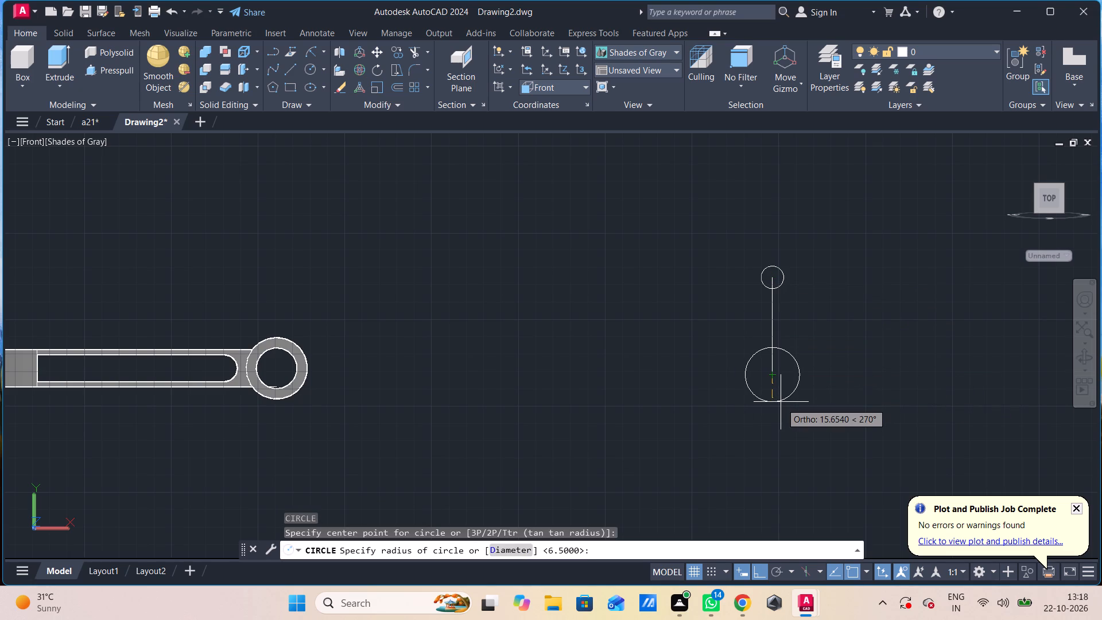
type("6.5")
key("Return")
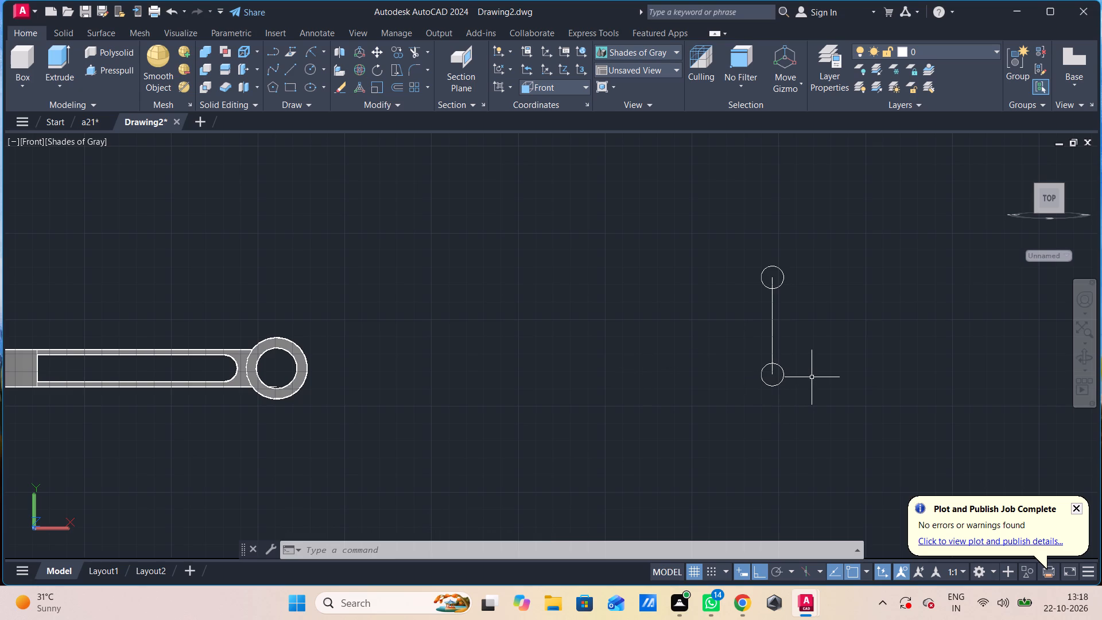
Set the radius of both small circles on the vertical line to 13 through their properties.
left_click(775, 386)
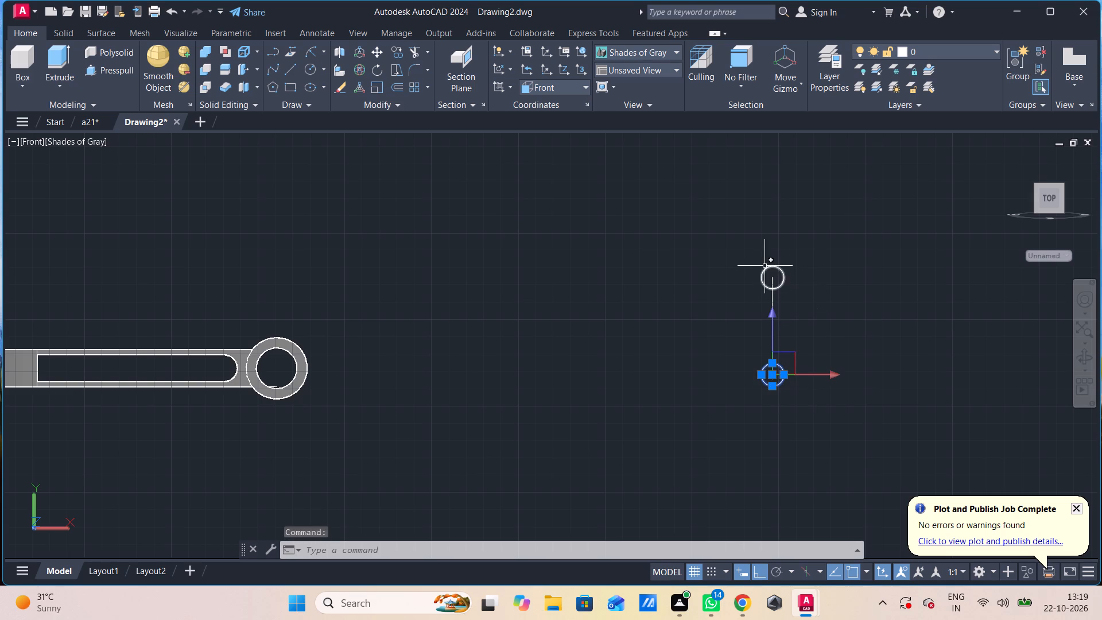
left_click(765, 267)
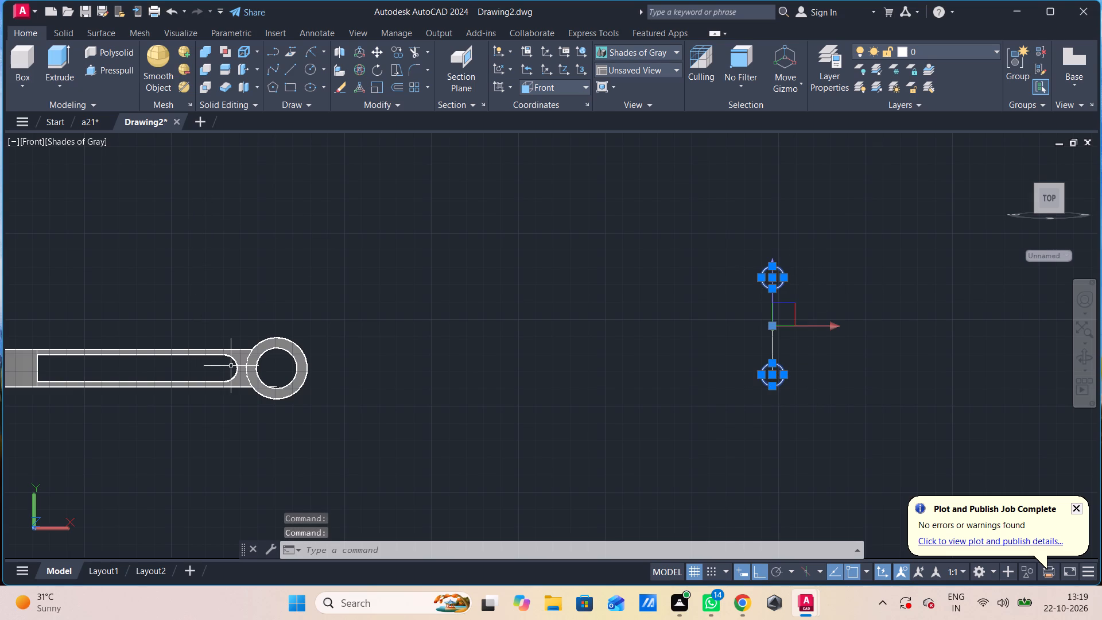
key("ctrl+1")
left_click(176, 417)
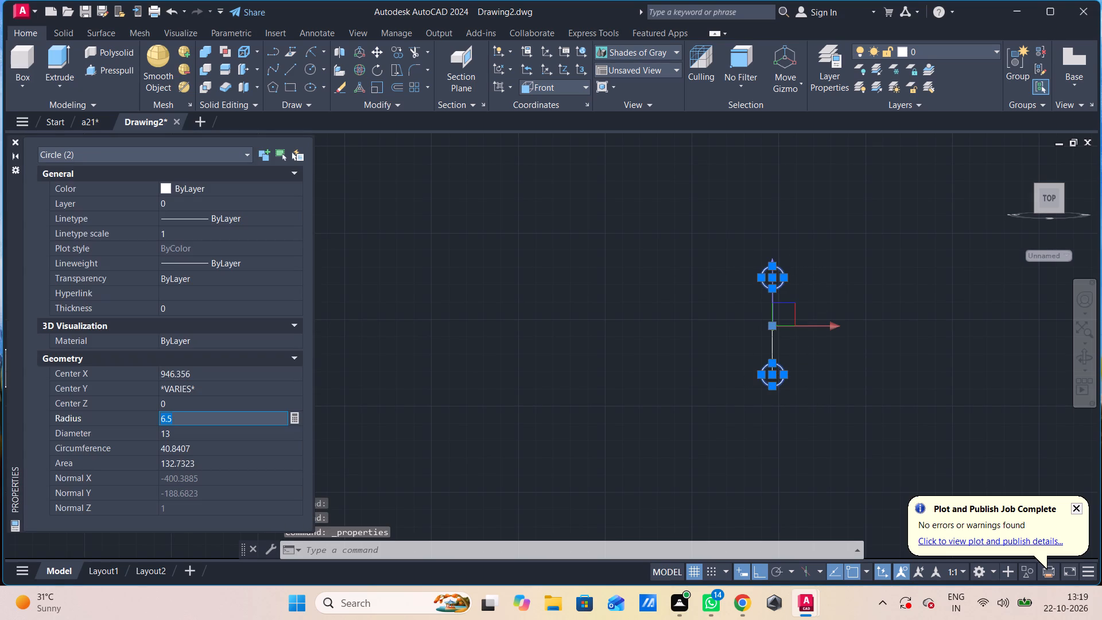
type("13")
key("Return")
left_click(388, 437)
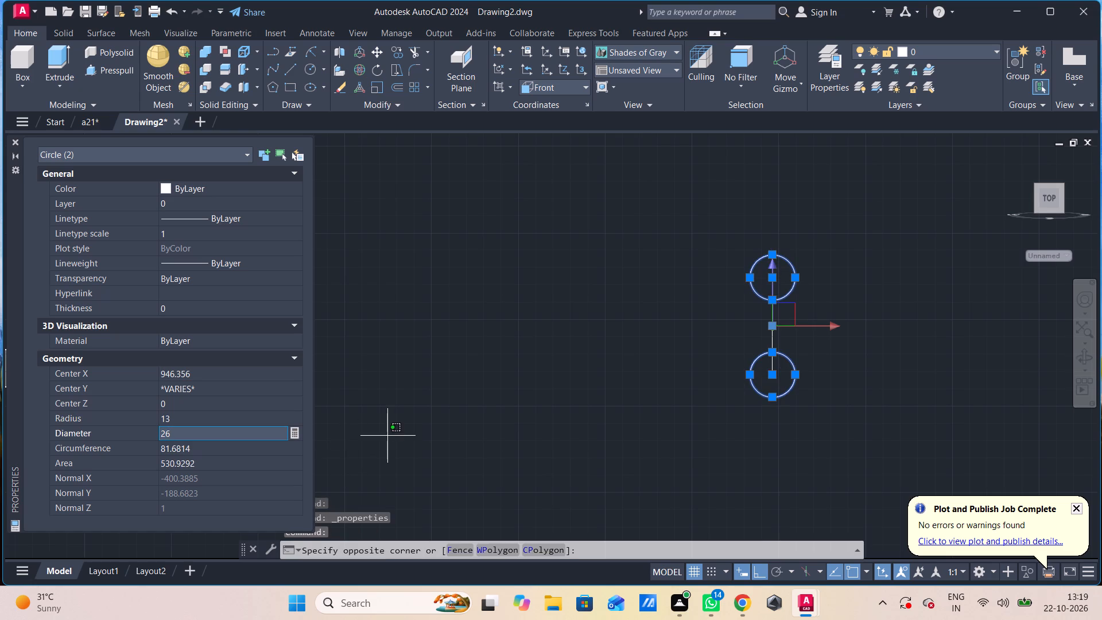
left_click(0, 139)
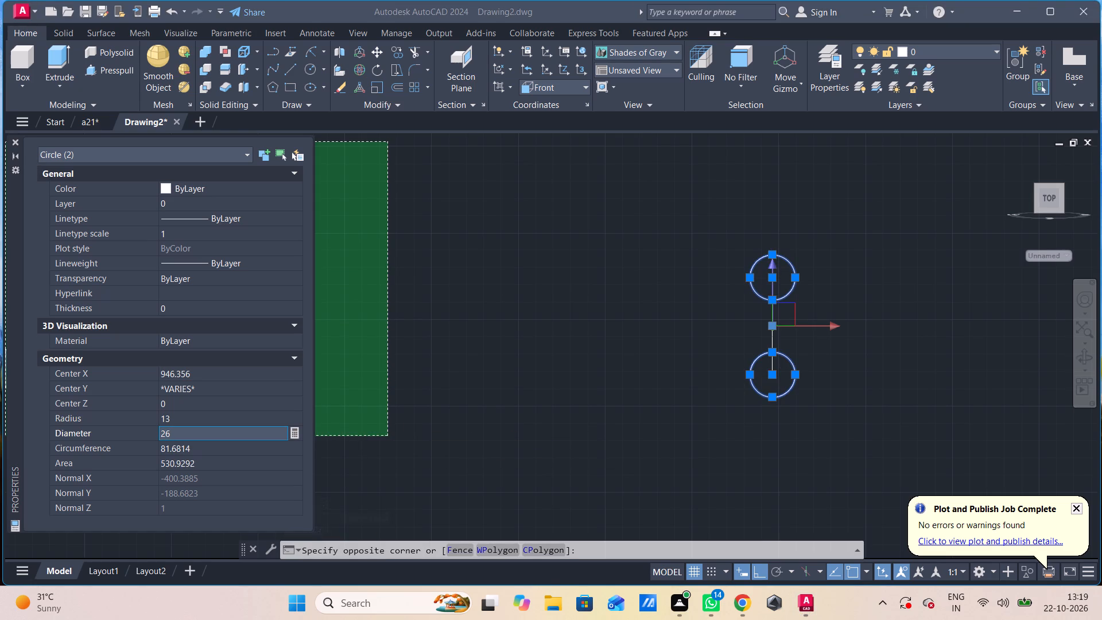
left_click(15, 142)
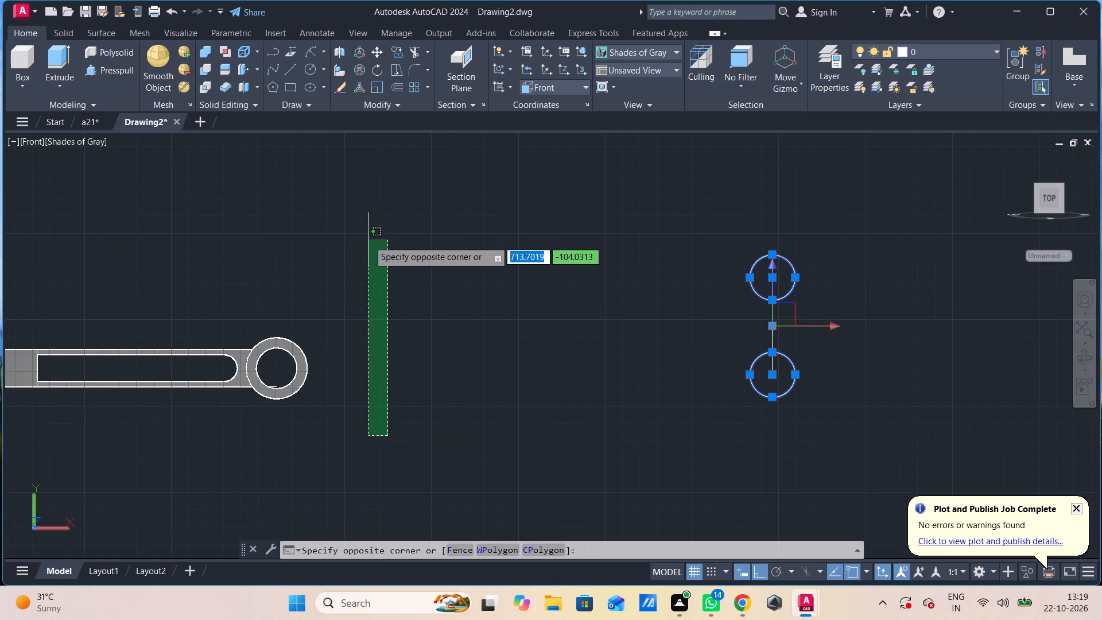
left_click(368, 241)
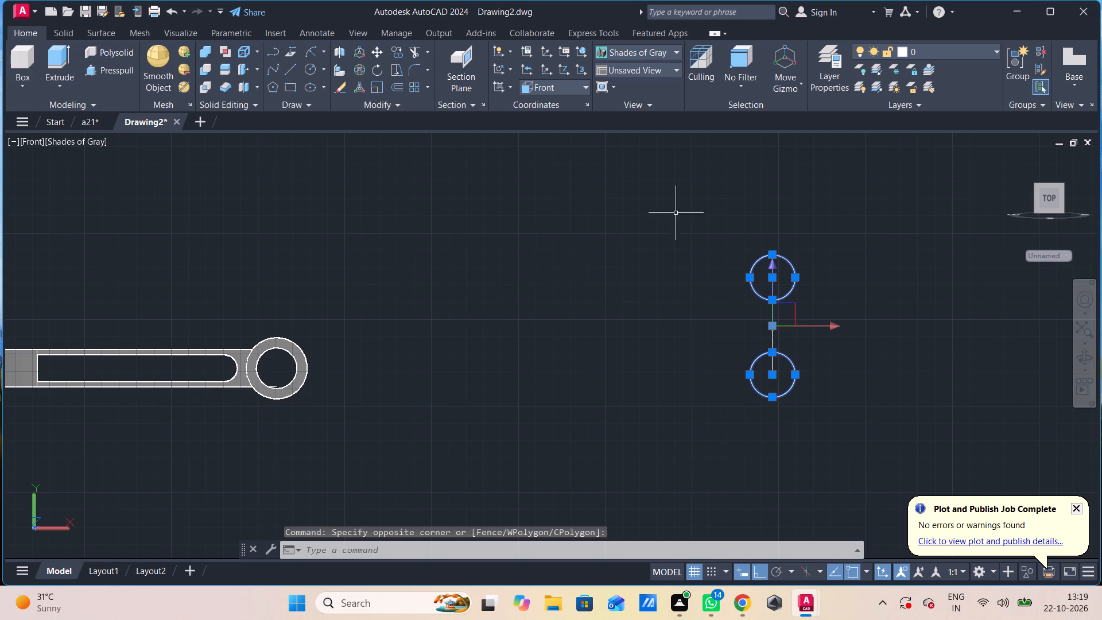
Maximize the application window and deselect the two circles.
left_click(1053, 17)
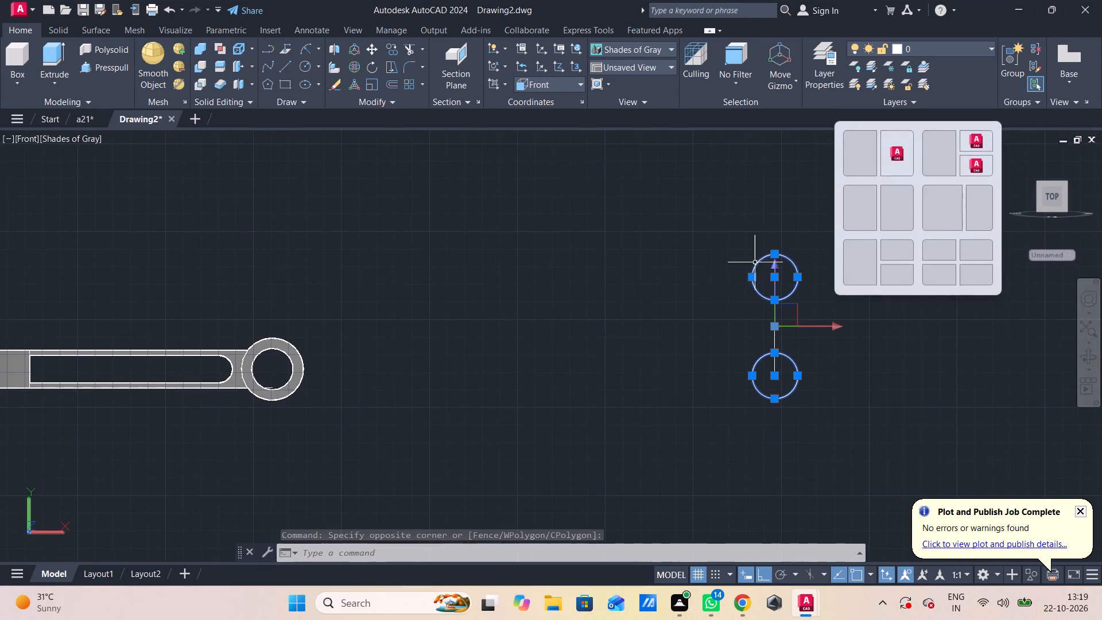
left_click(722, 428)
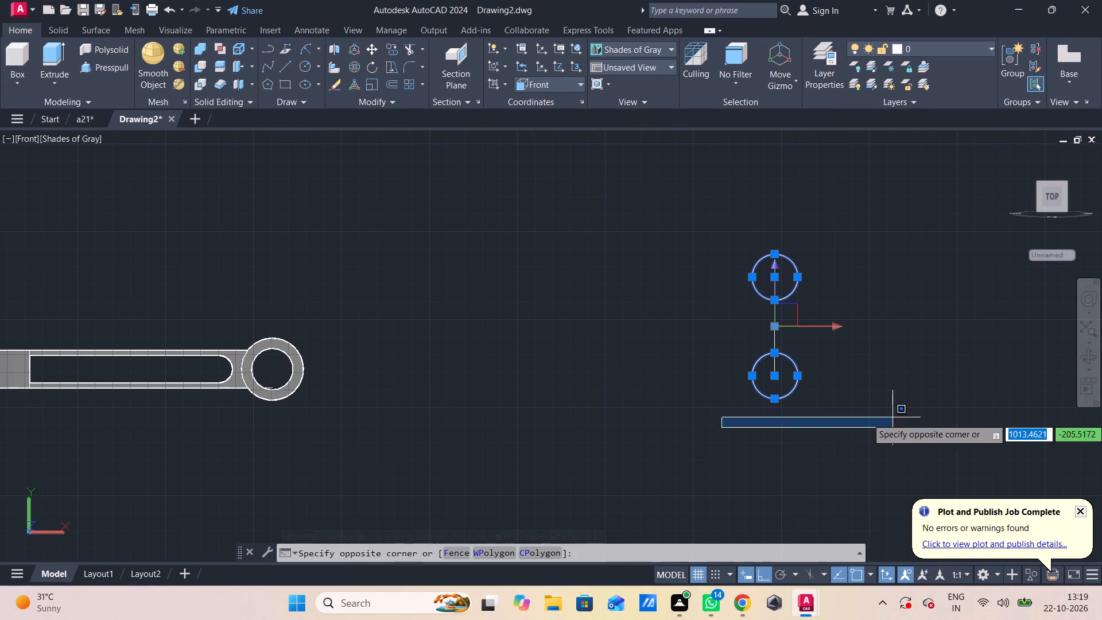
left_click(893, 418)
left_click(868, 396)
left_click_drag(868, 402, 874, 413)
left_click(876, 415)
left_click(881, 418)
key("Escape")
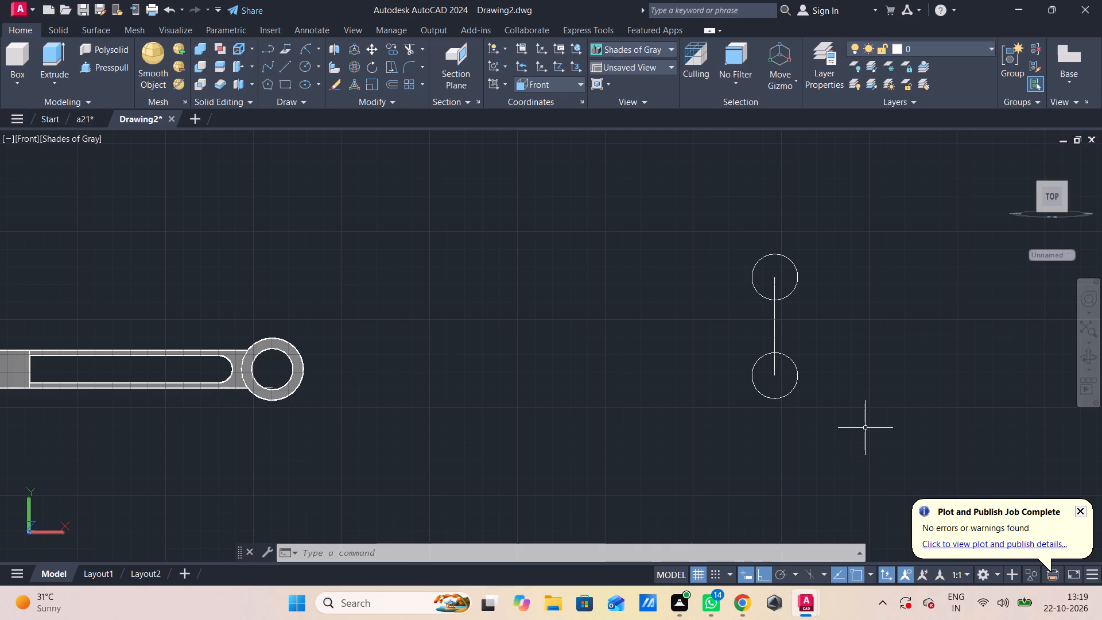
Draw a horizontal line 39 long from the vertical line's midpoint, heading away from the arm.
middle_click_drag(821, 393, 714, 392)
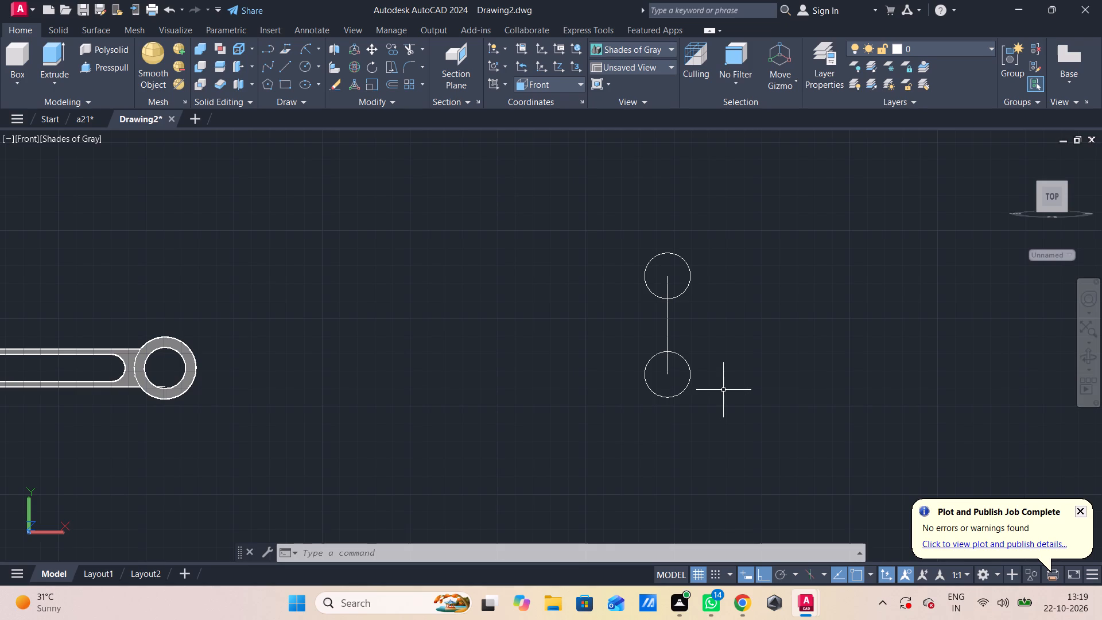
type("ll")
key("BackSpace")
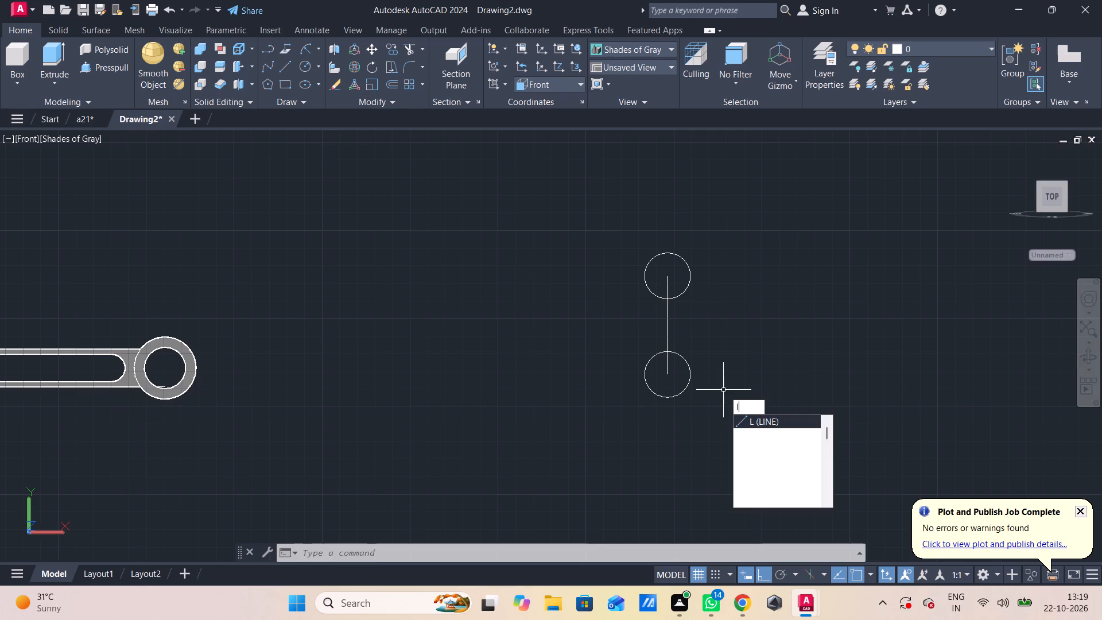
key("space")
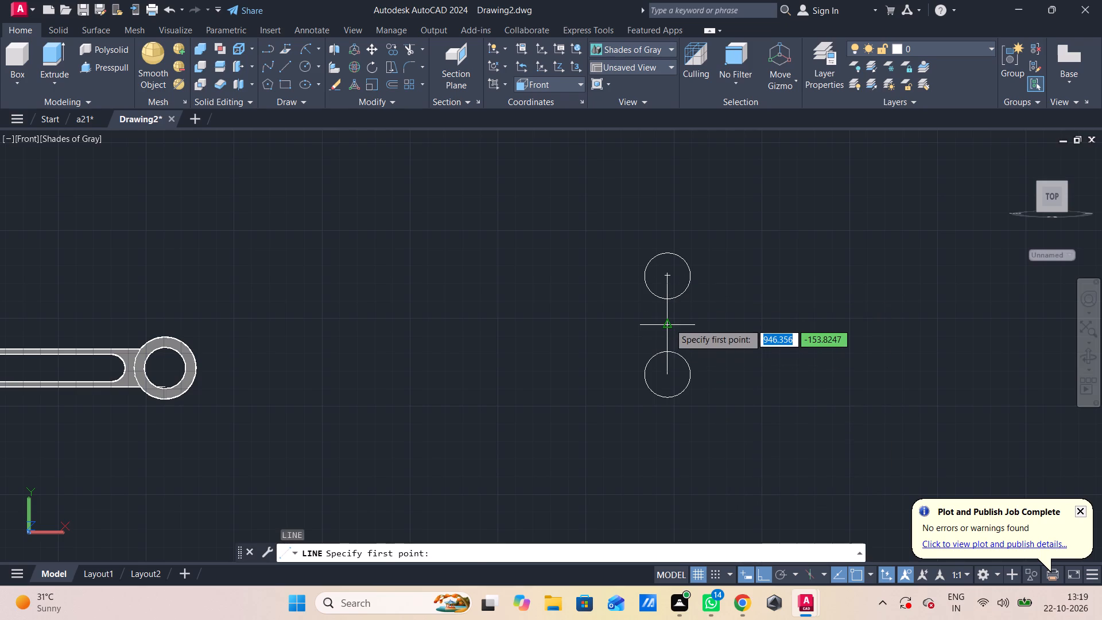
left_click(669, 323)
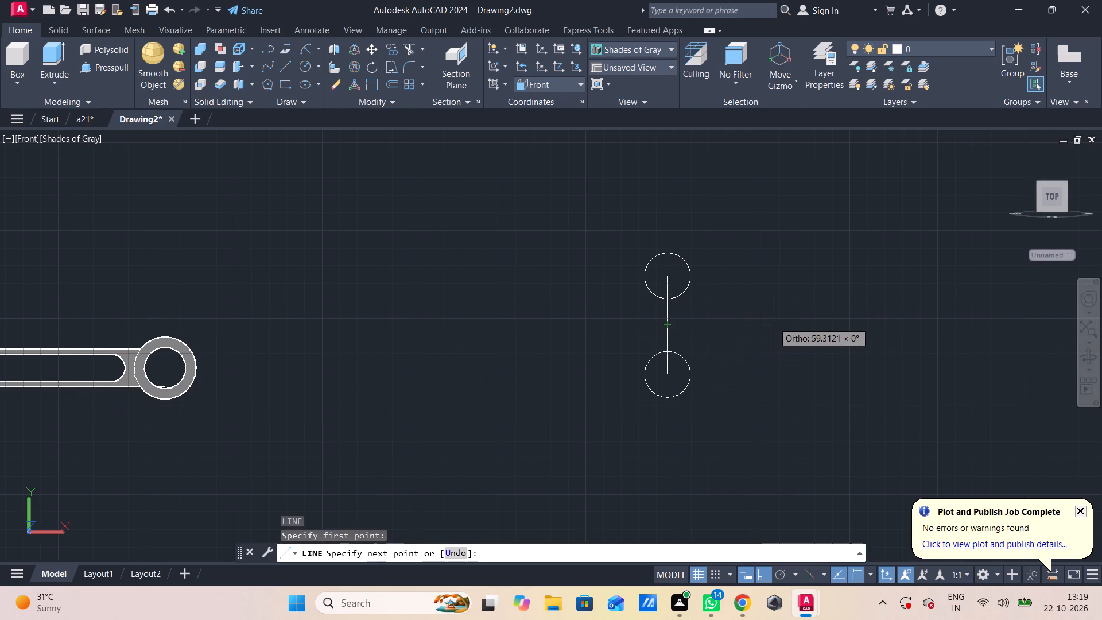
key("3")
key("9")
key("Return")
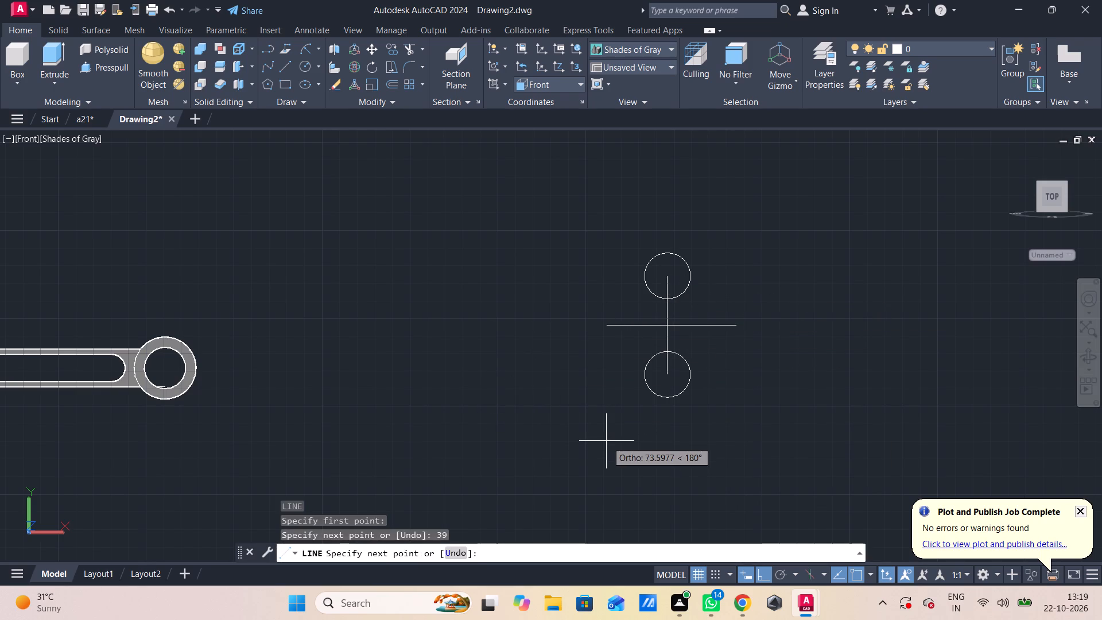
key("Escape")
Draw a circle of radius 26 centred on the free end of the horizontal line.
type("c")
key("space")
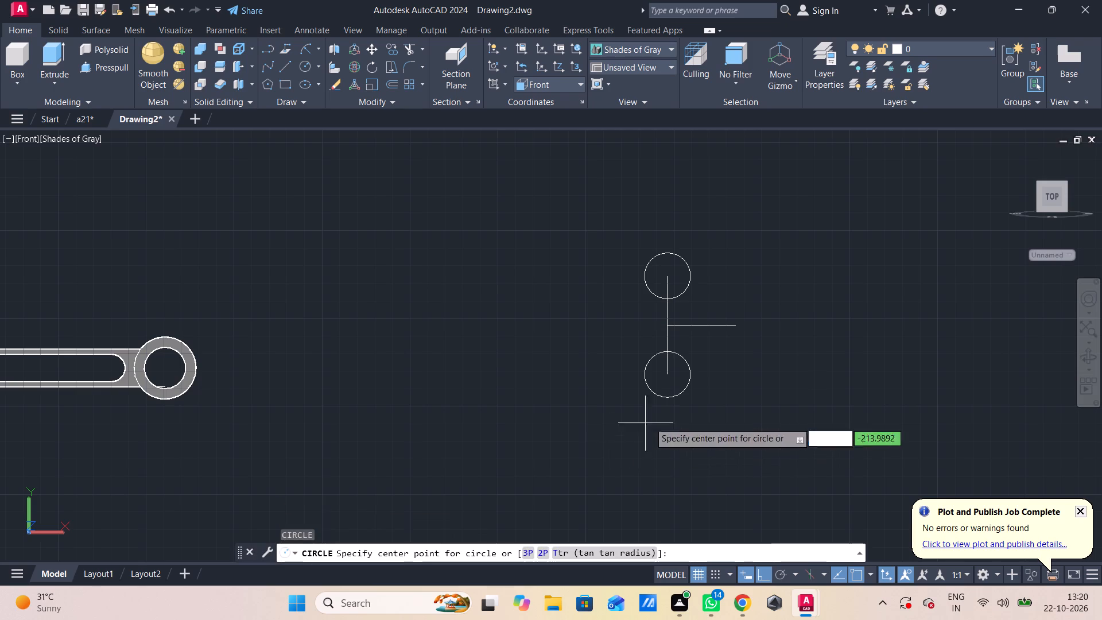
left_click(736, 321)
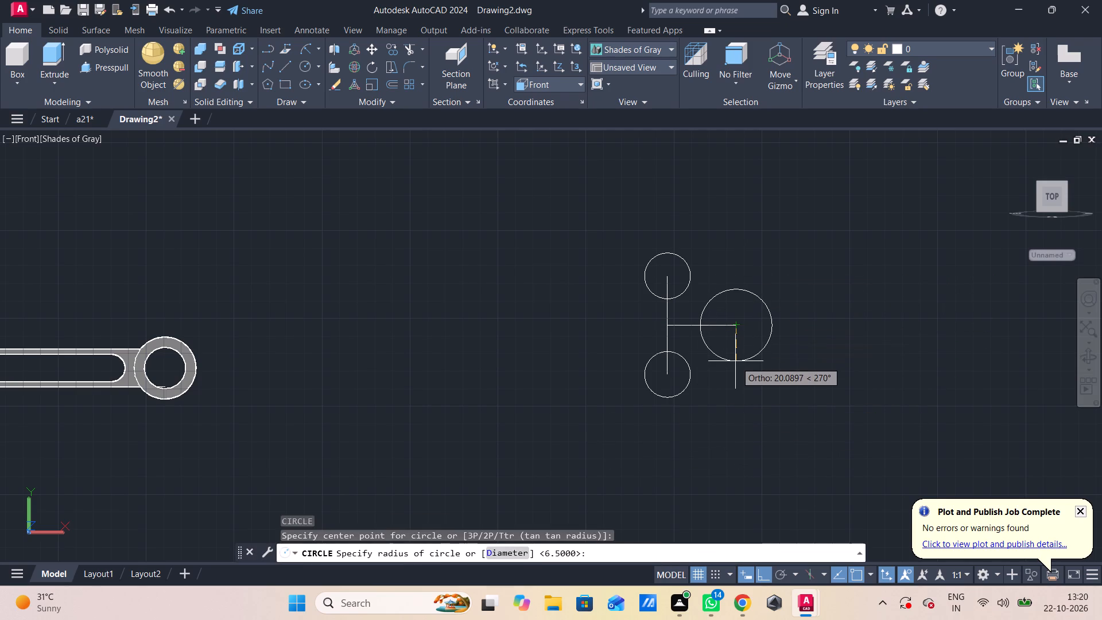
type("26")
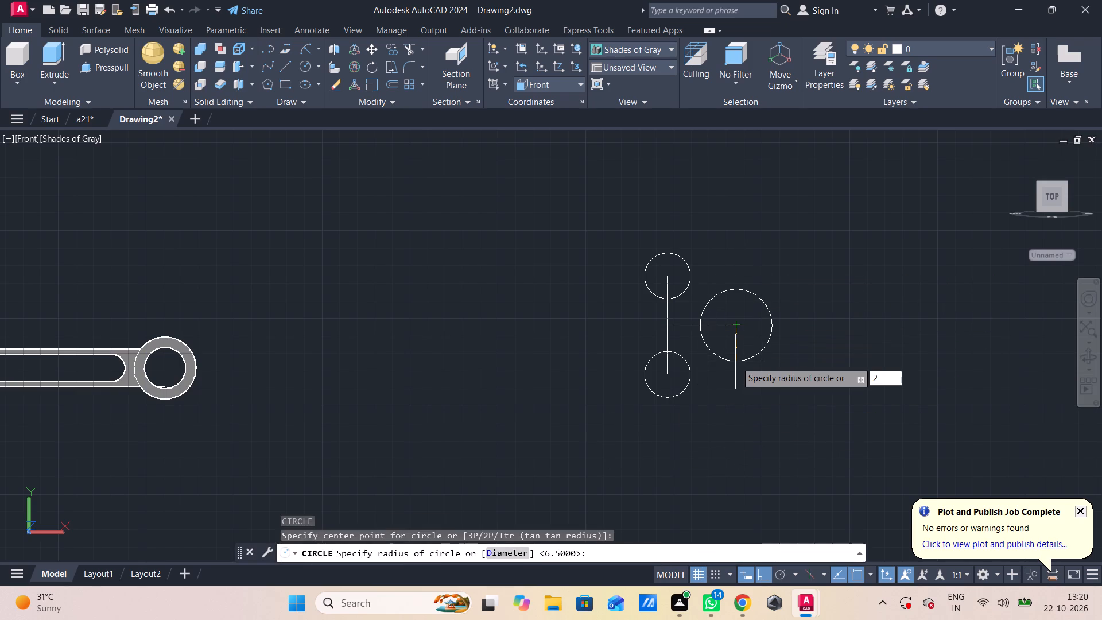
key("Return")
Draw a concentric circle of radius 35 around the radius 26 circle.
key("space")
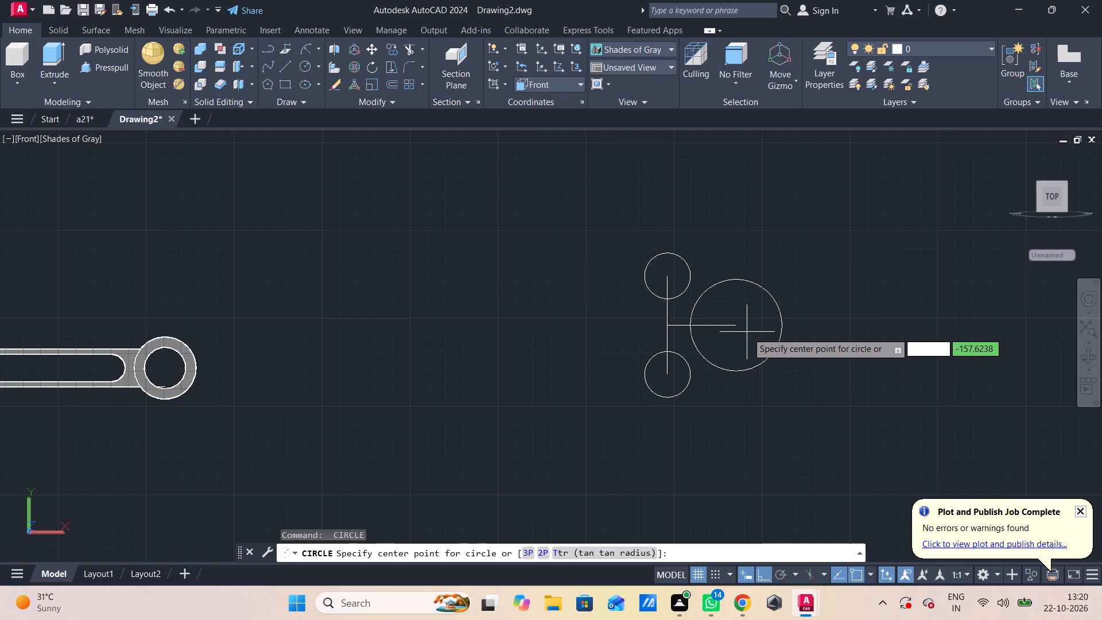
left_click(739, 330)
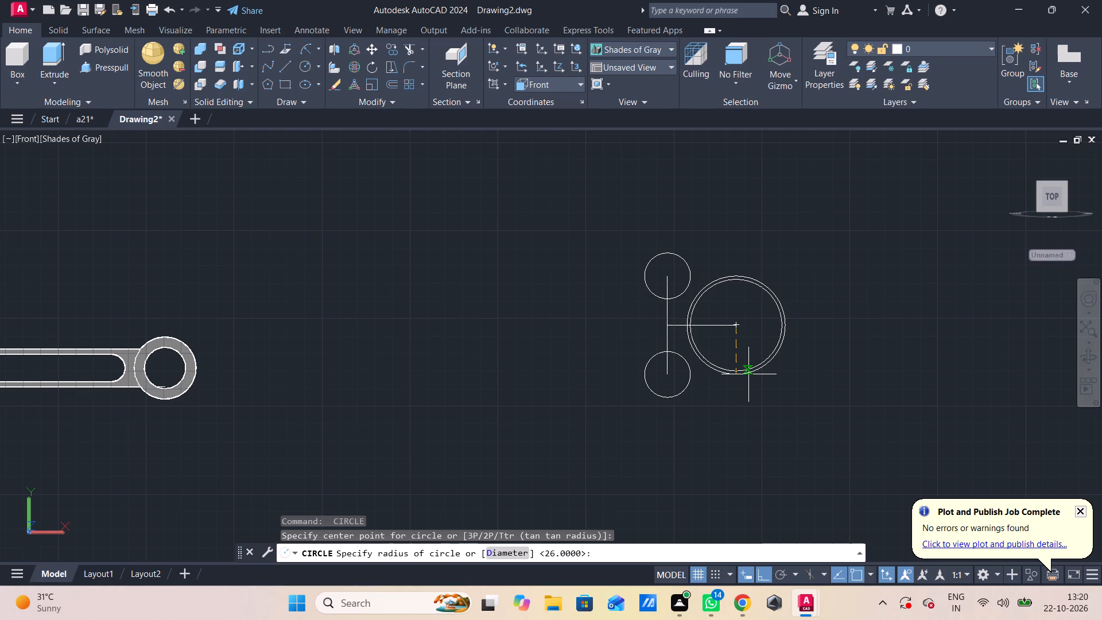
type("35")
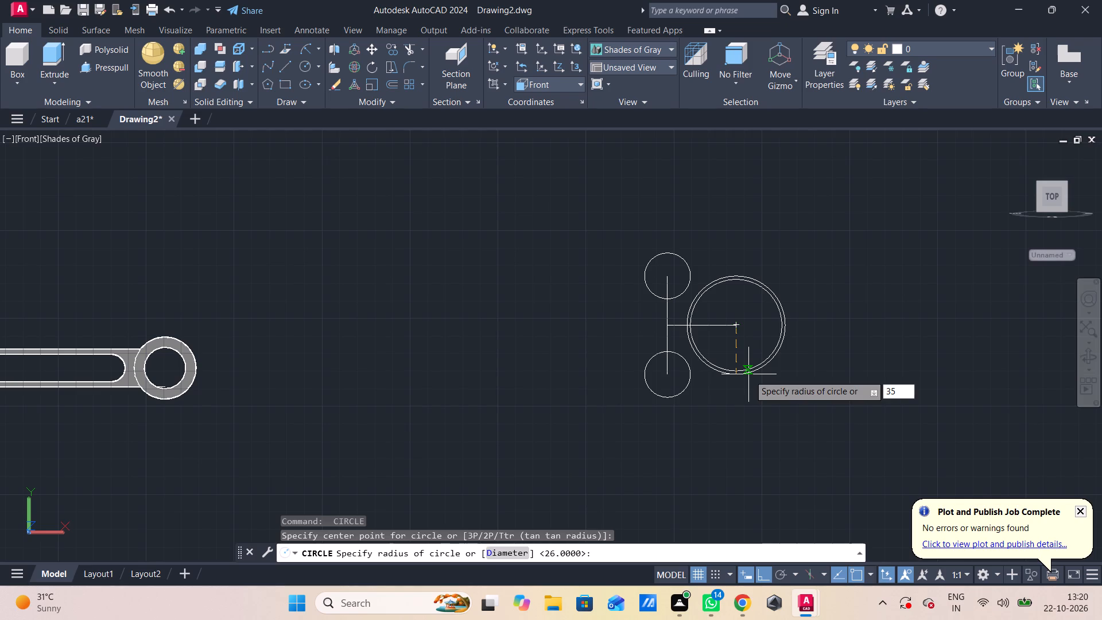
key("Return")
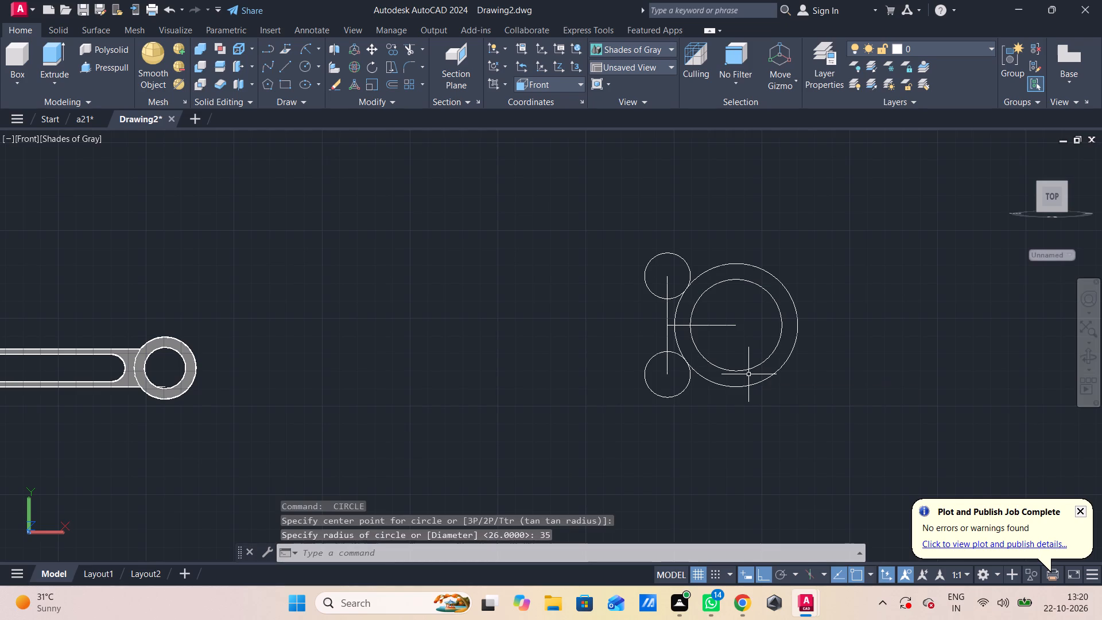
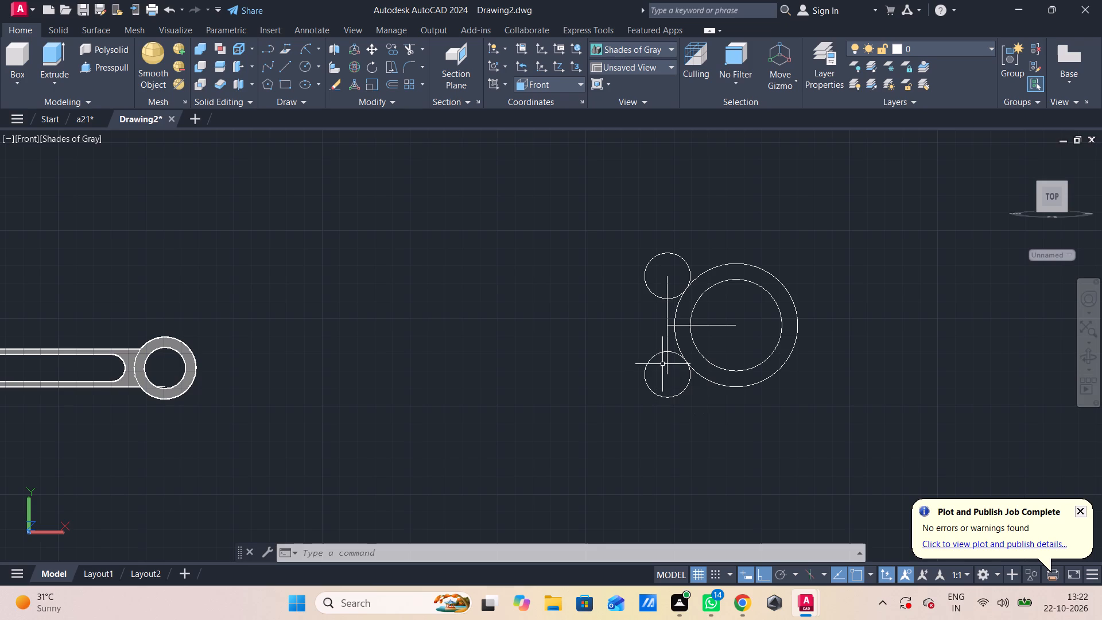
Draw connected lines from the lower small circle's centre, 17 straight down and 54 horizontally beneath the concentric circles.
key("l")
key("Return")
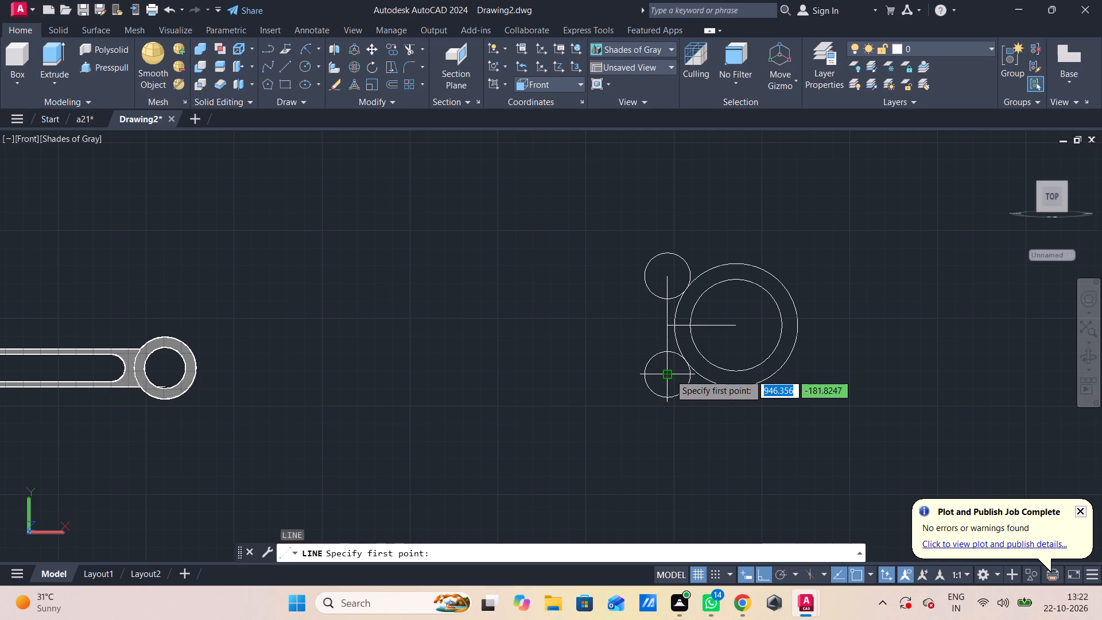
left_click(670, 374)
type("17")
key("Return")
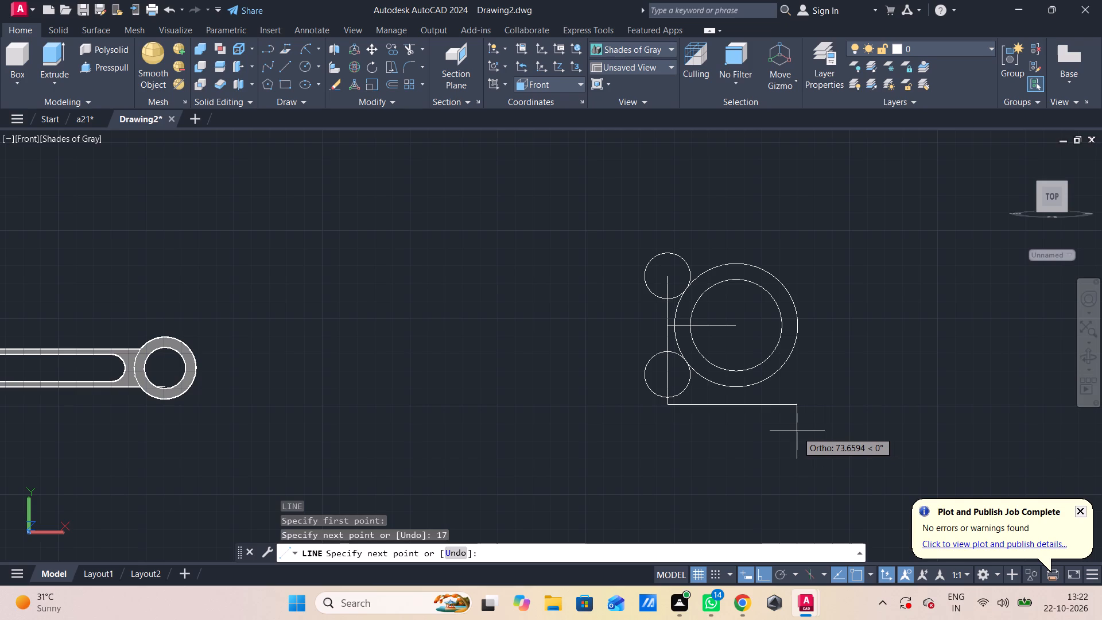
type("54")
key("Return")
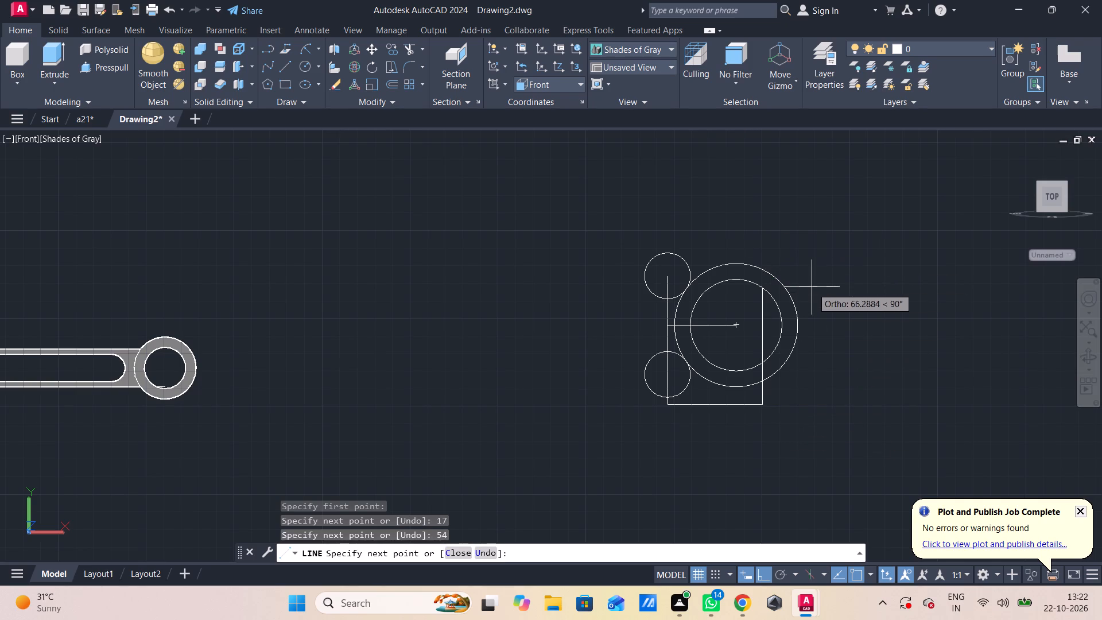
key("Escape")
Draw a circle of radius 13 centred on the free end of the lower 54-long line.
key("z")
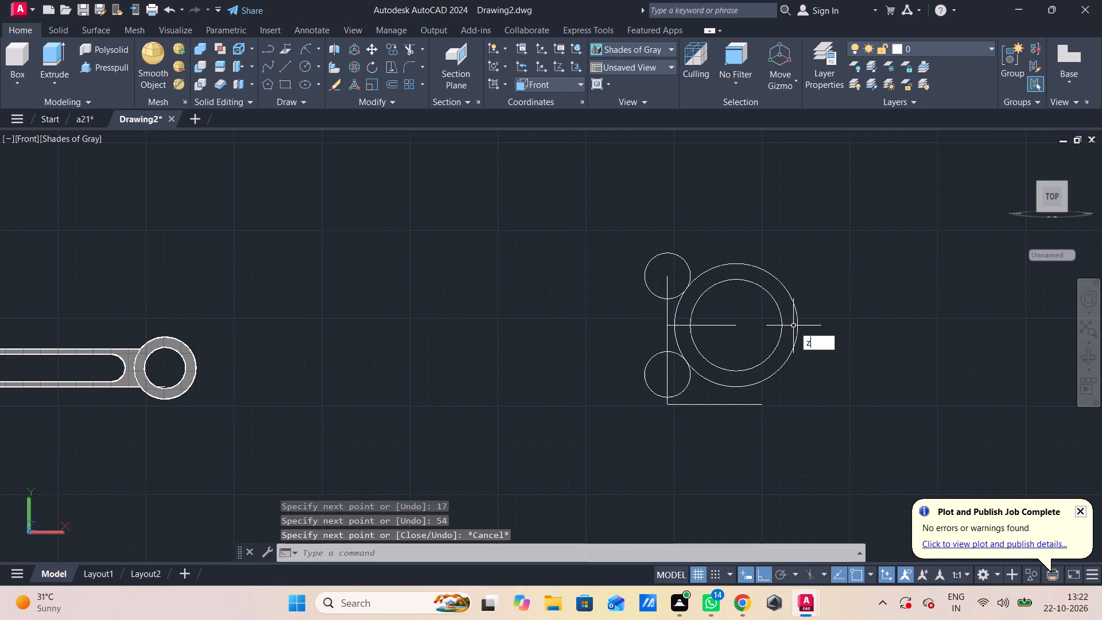
key("BackSpace")
type("c")
key("space")
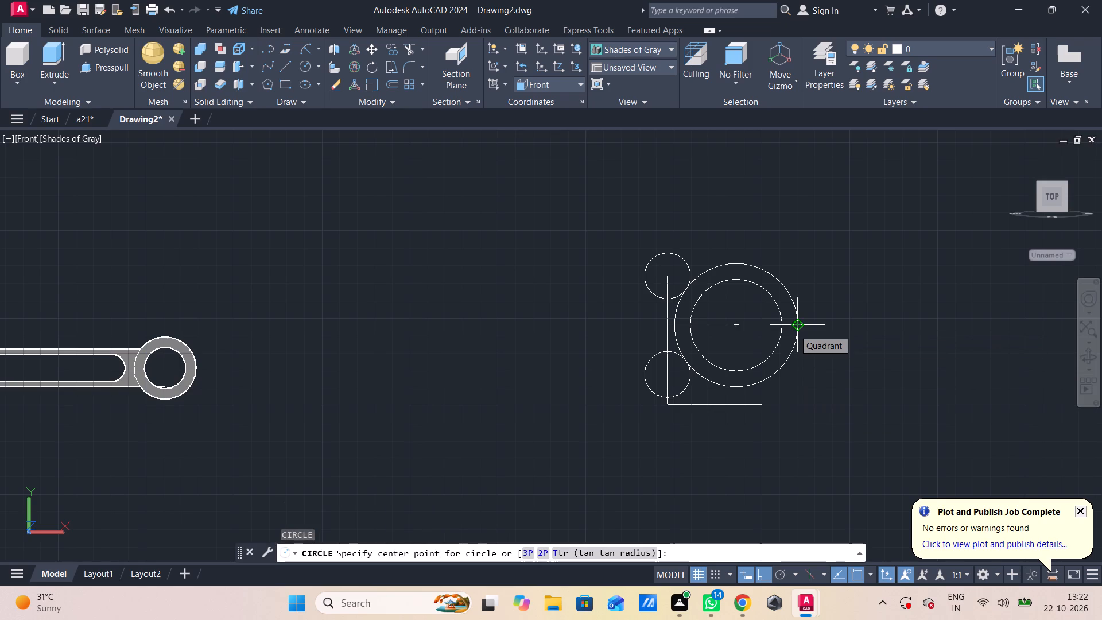
left_click(766, 404)
type("13")
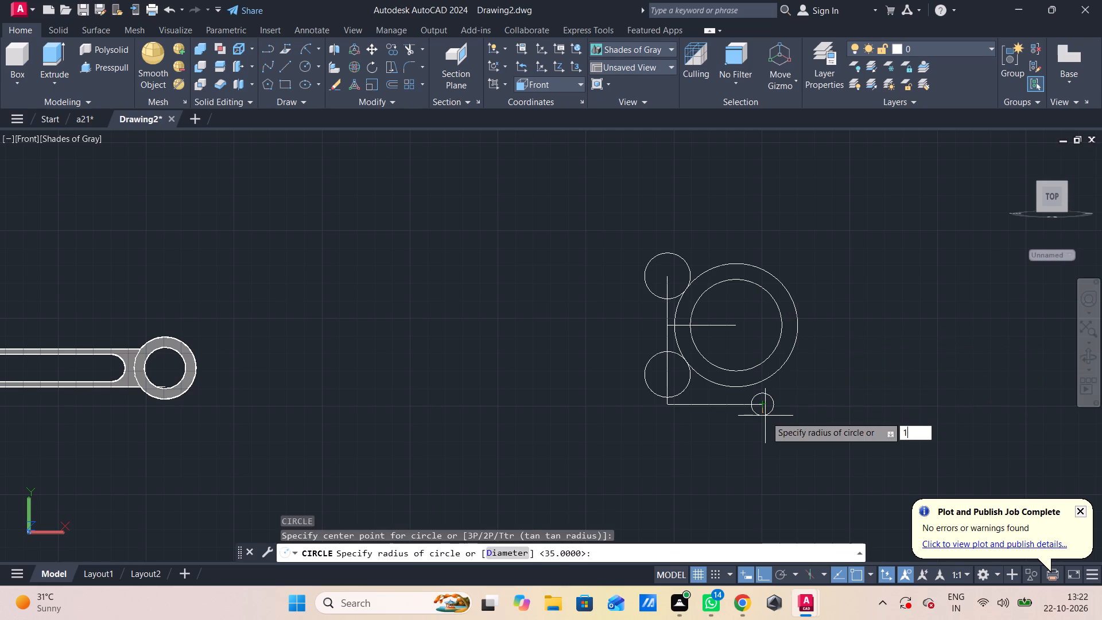
key("Return")
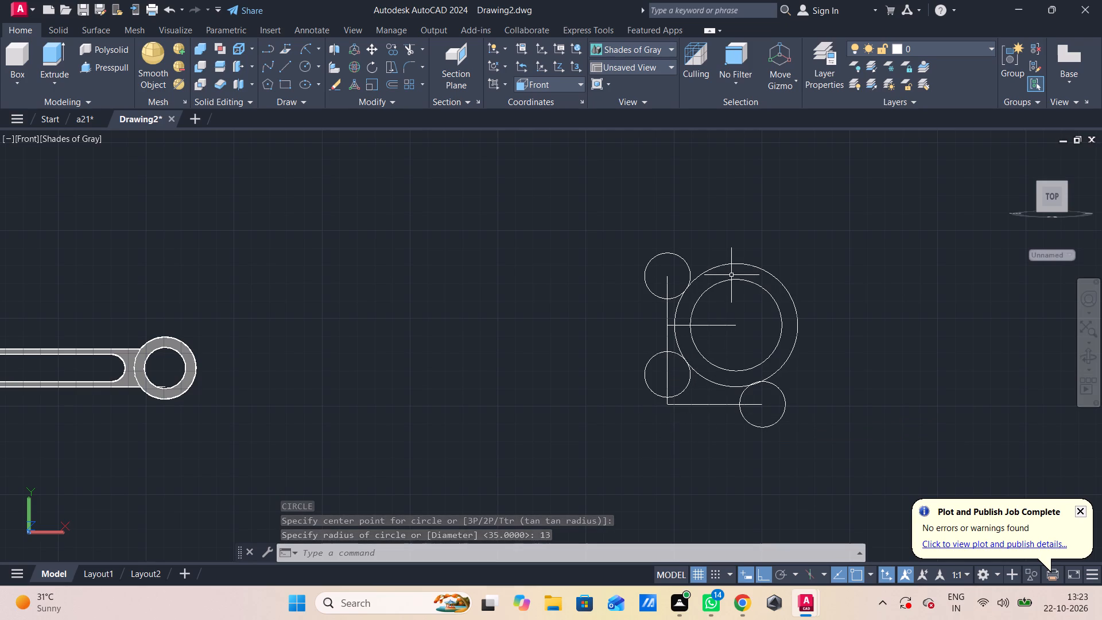
Draw connected lines from the upper small circle's centre, 17 straight up and 54 horizontally above the concentric circles.
key("l")
key("space")
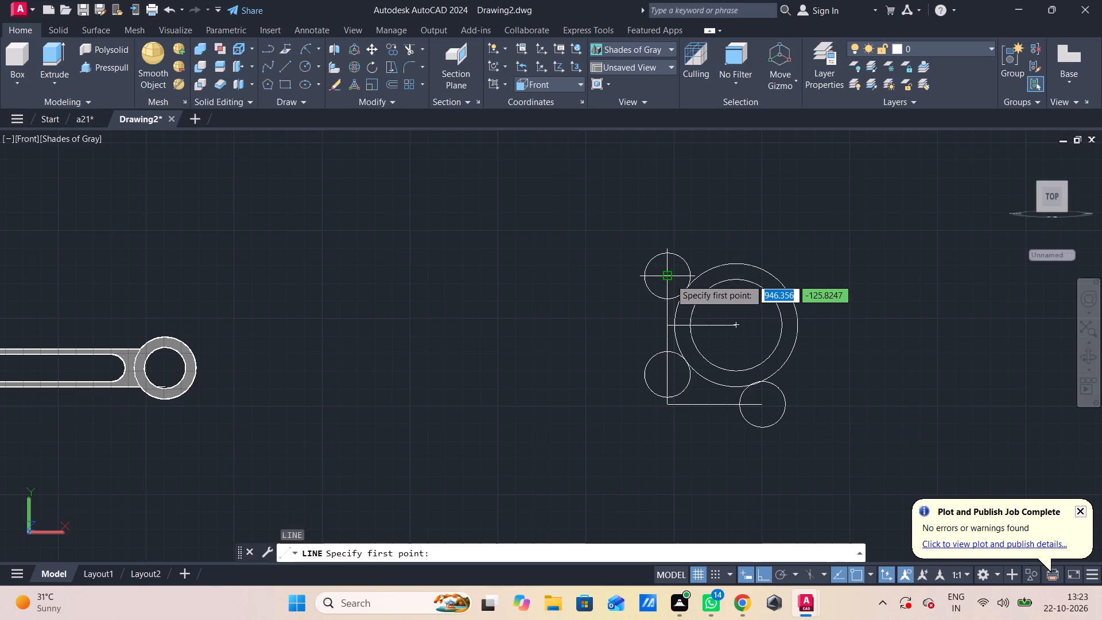
left_click(670, 279)
type("17")
key("Return")
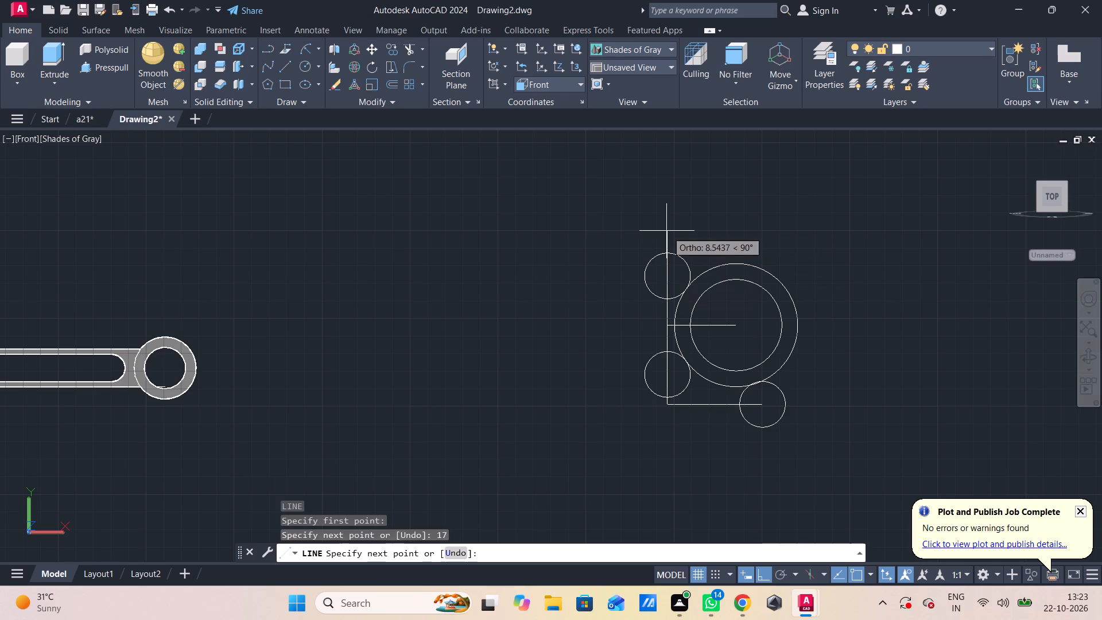
type("54")
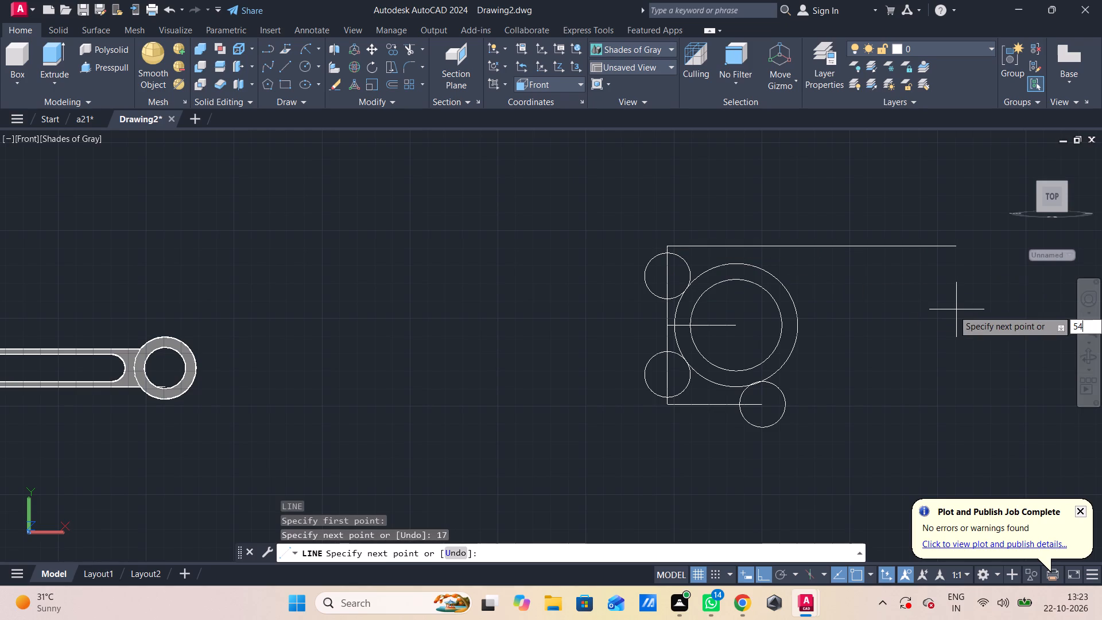
key("Return")
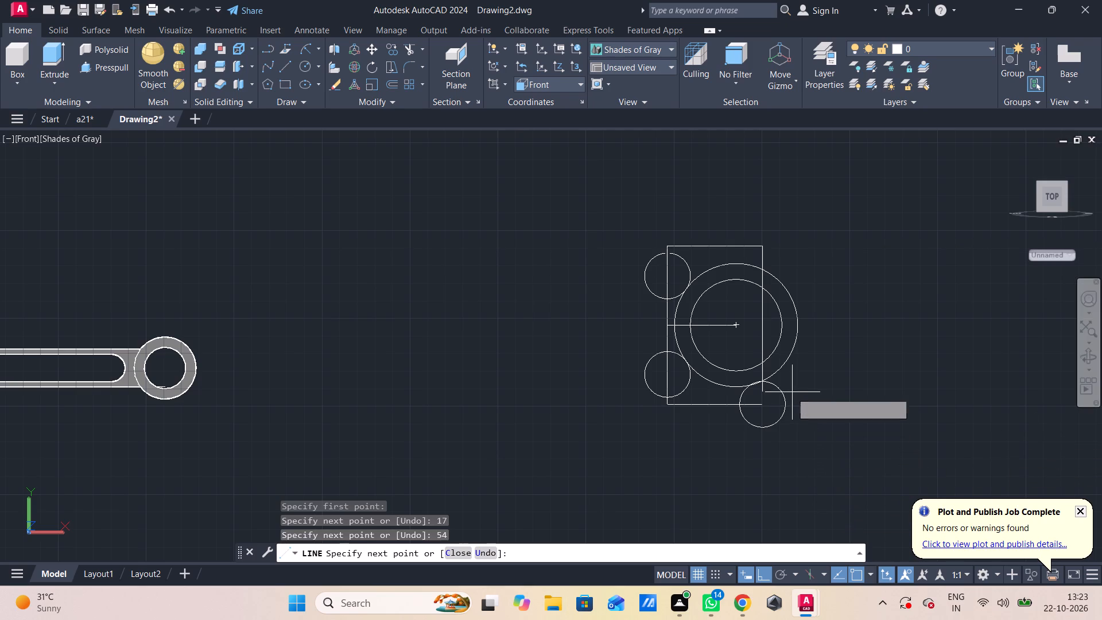
key("Escape")
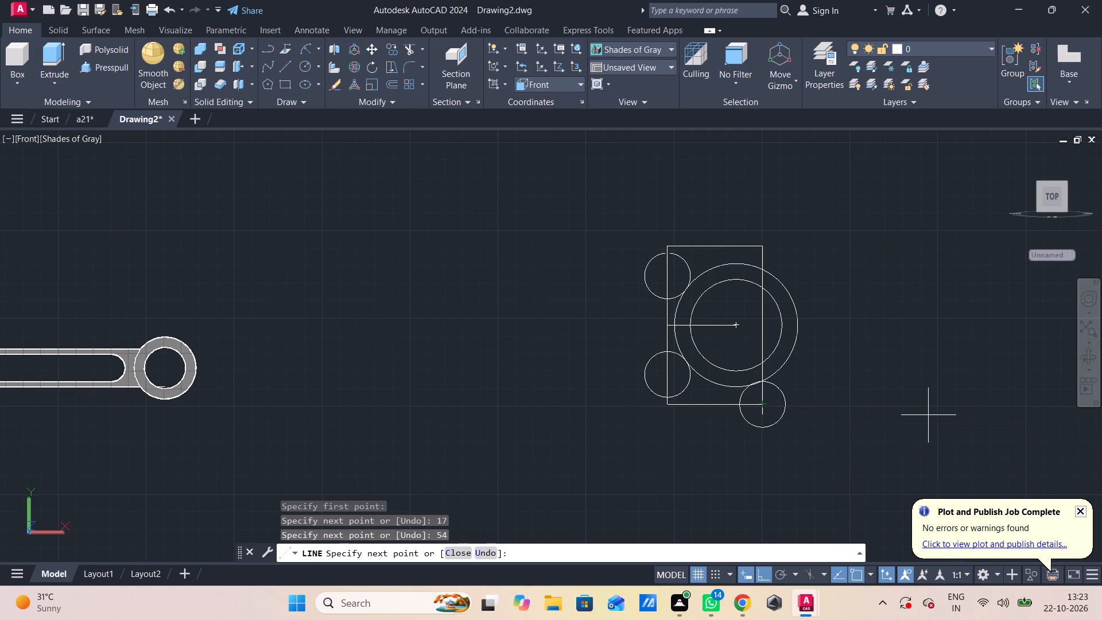
Draw a circle of radius 13 centred on the free end of the upper 54-long line.
key("c")
key("space")
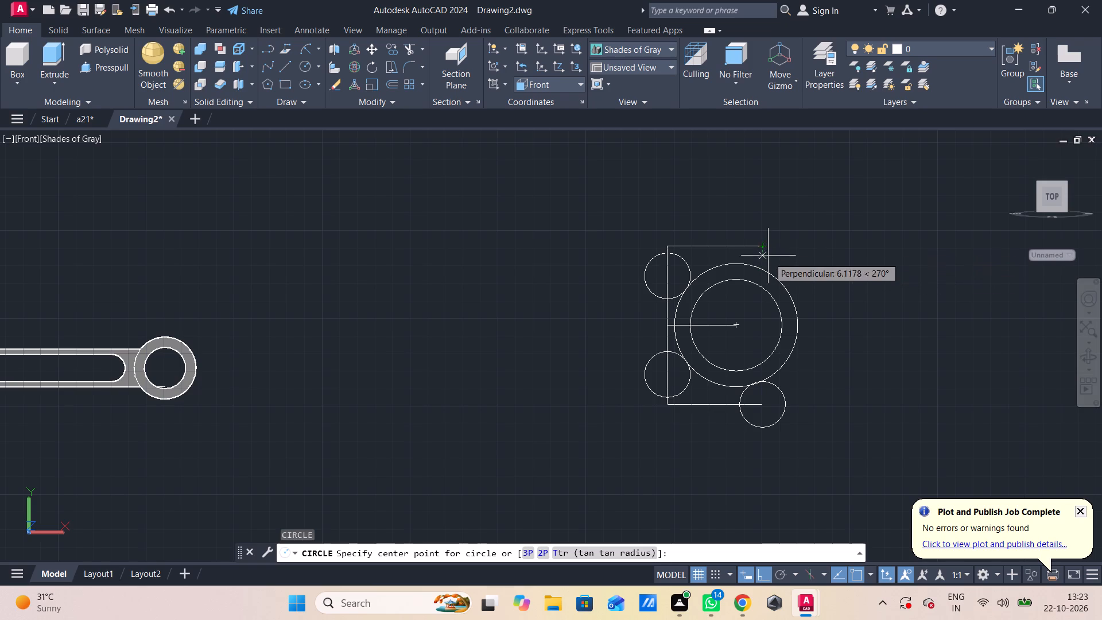
left_click(769, 251)
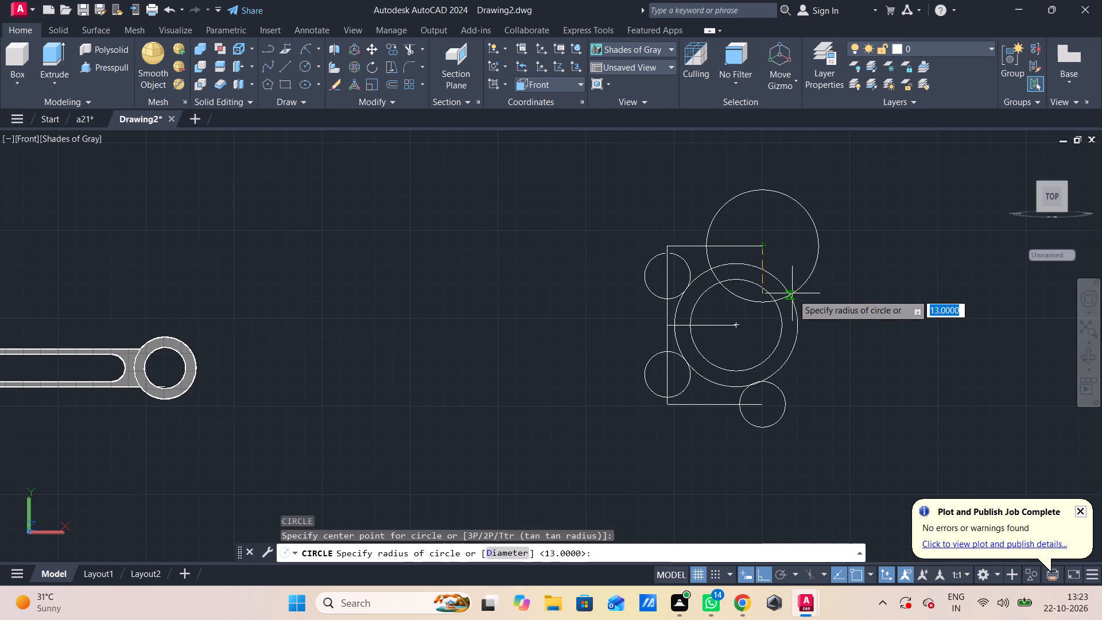
type("13")
key("Return")
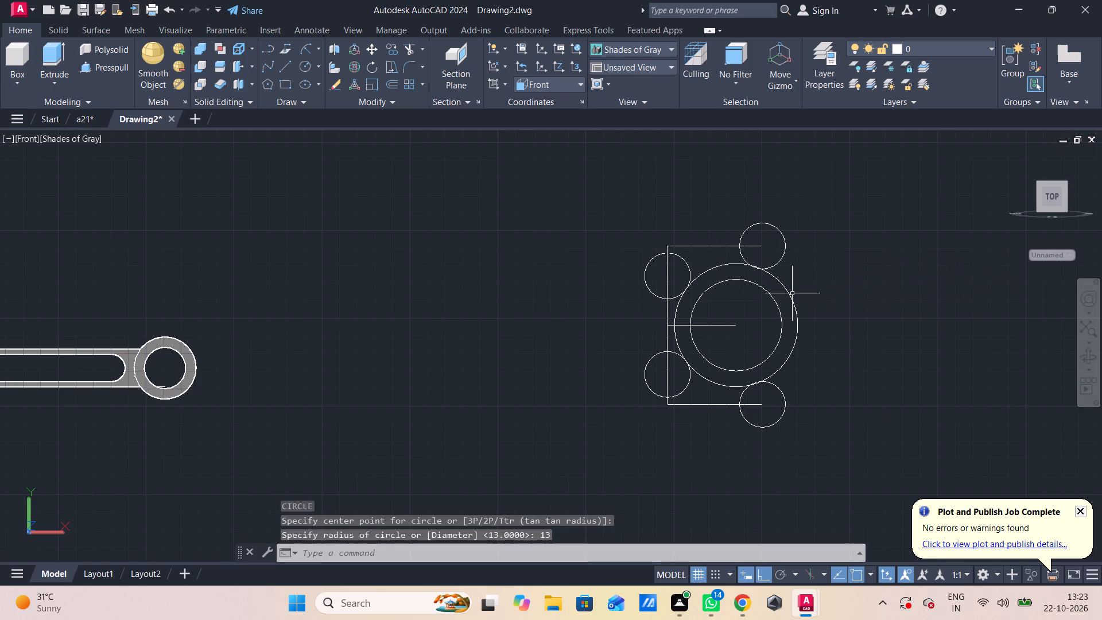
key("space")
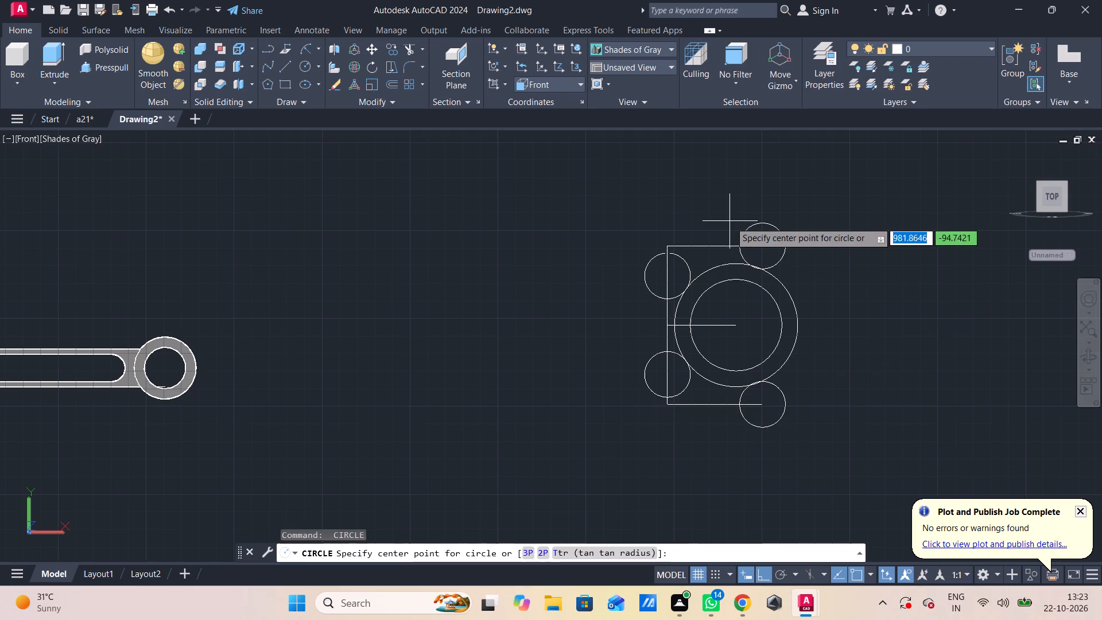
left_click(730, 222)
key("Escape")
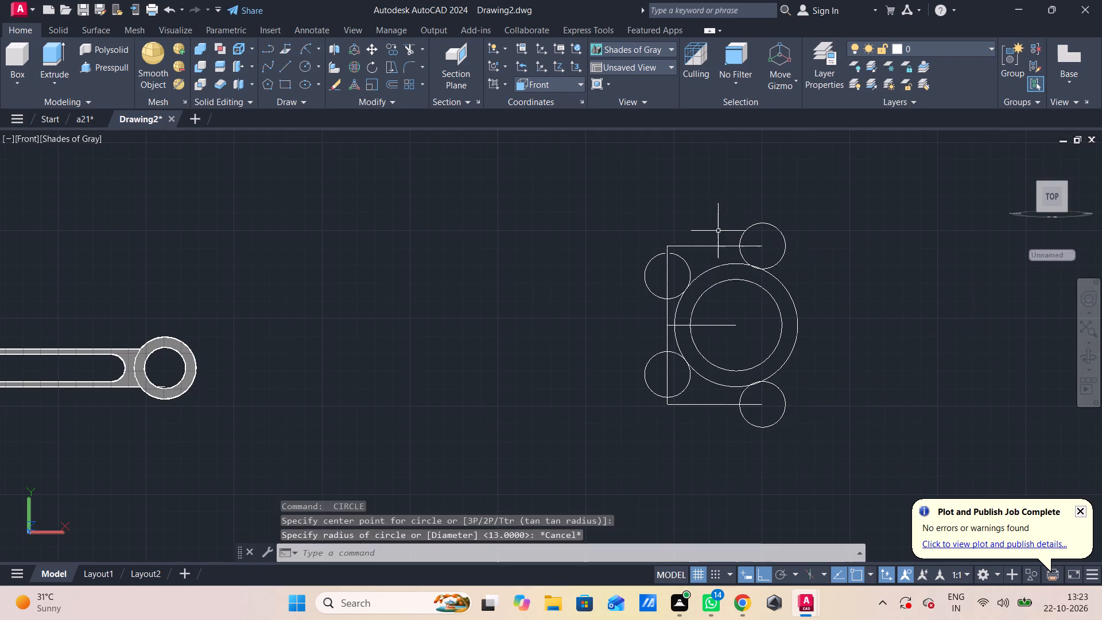
Delete the six straight construction lines linking the circle centres, keeping only the circles of the new profile.
left_click(720, 228)
left_click(709, 261)
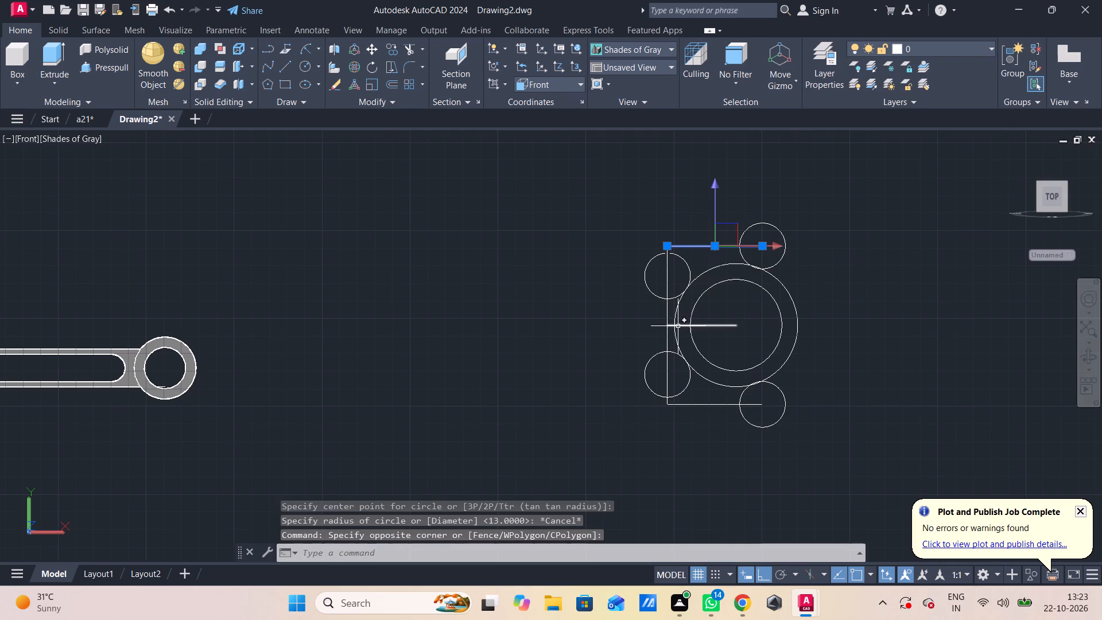
left_click(678, 327)
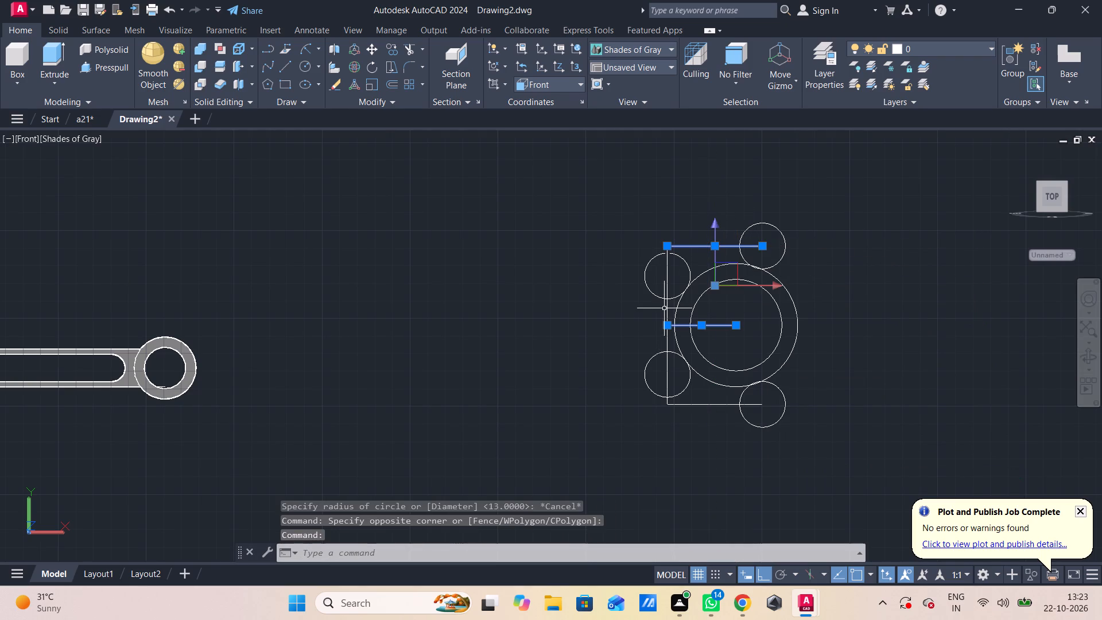
left_click(666, 307)
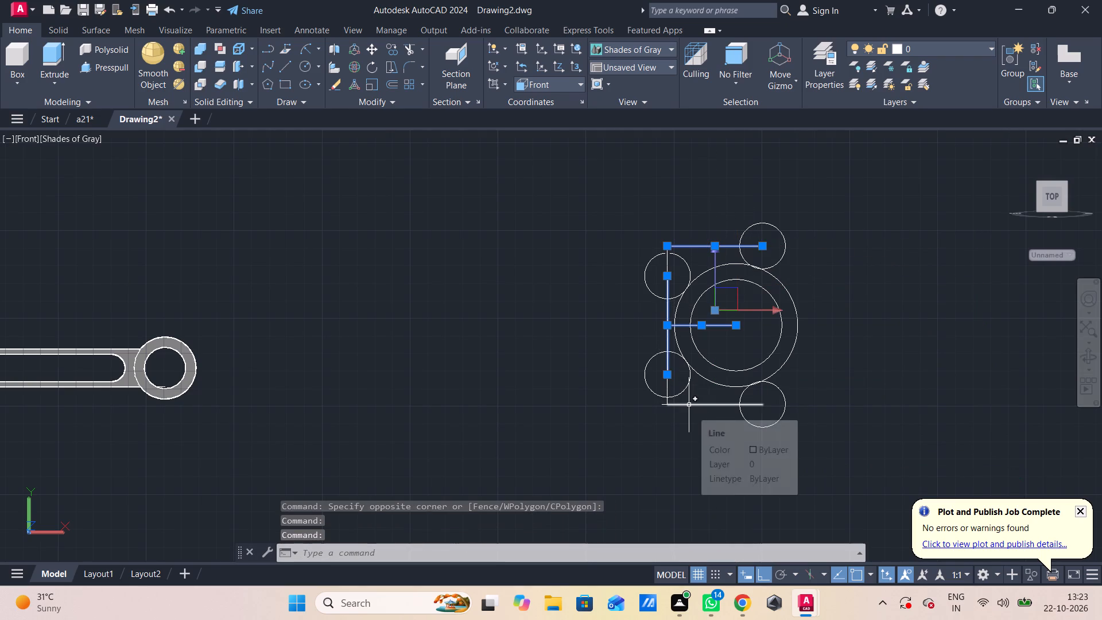
left_click(689, 405)
left_click(669, 385)
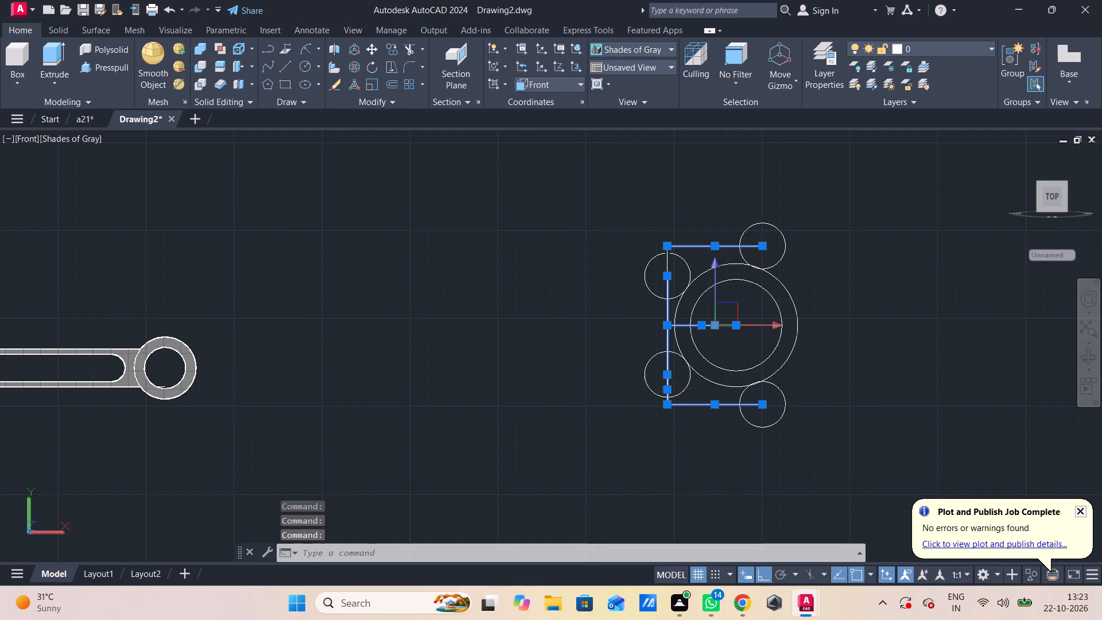
left_click(669, 265)
key("Delete")
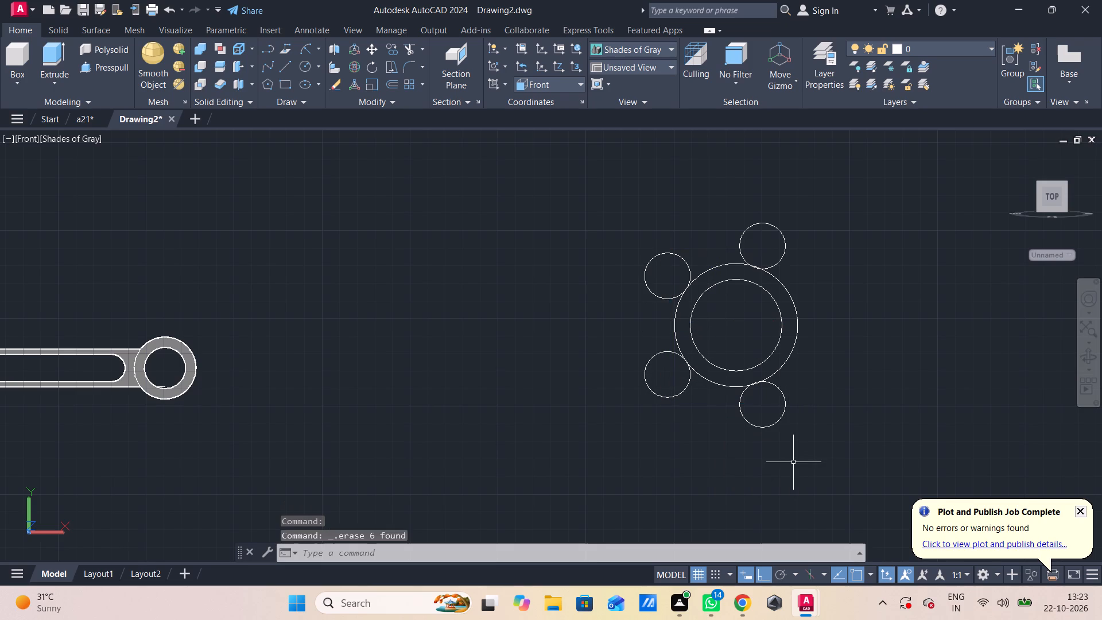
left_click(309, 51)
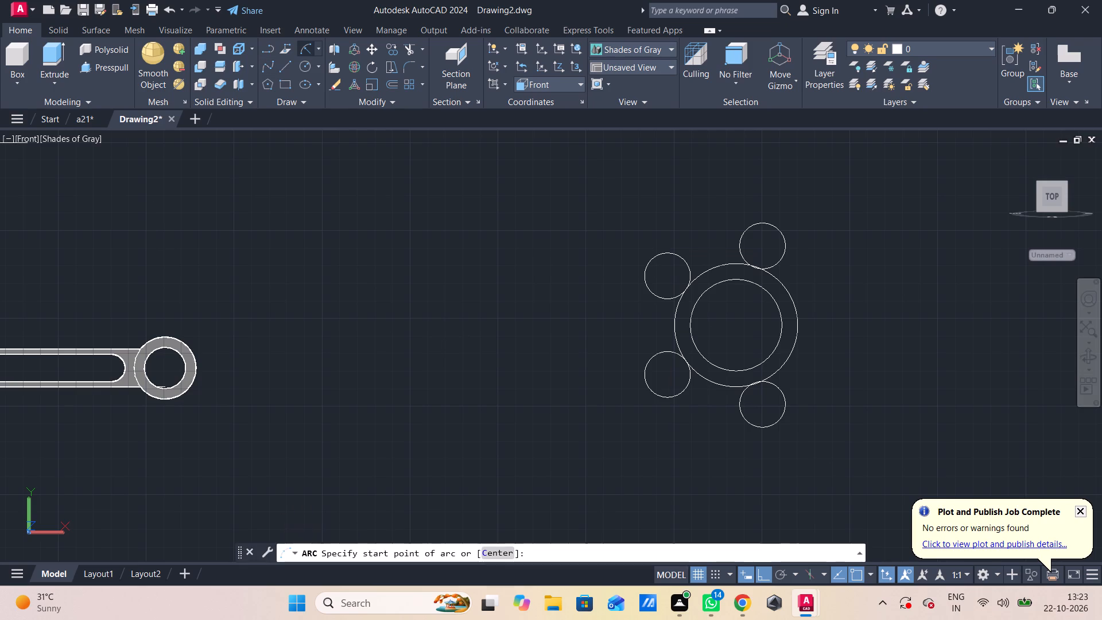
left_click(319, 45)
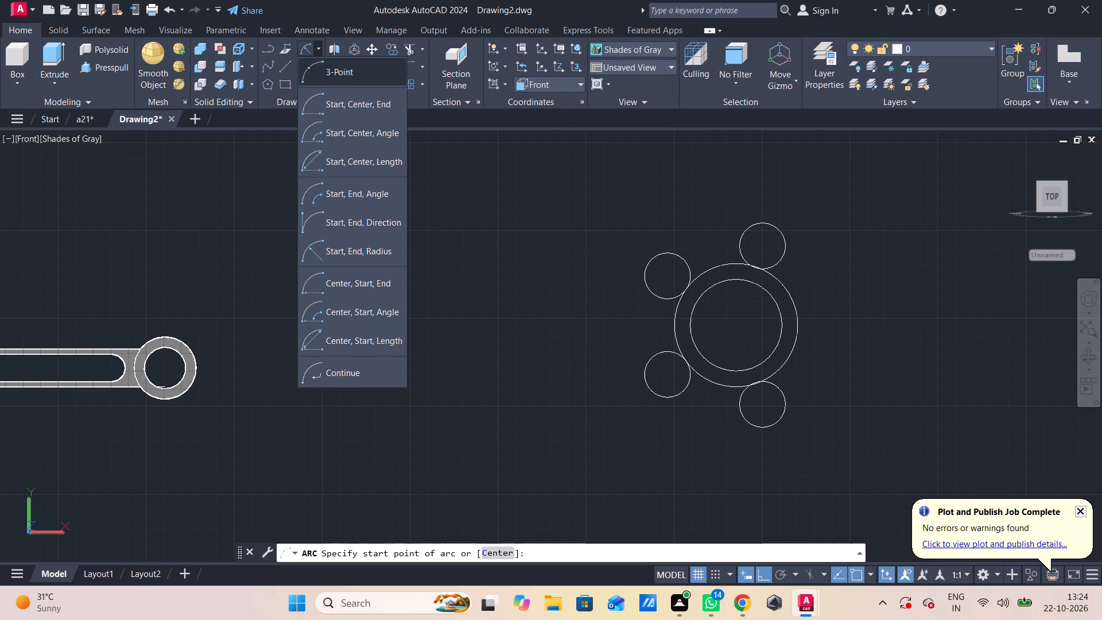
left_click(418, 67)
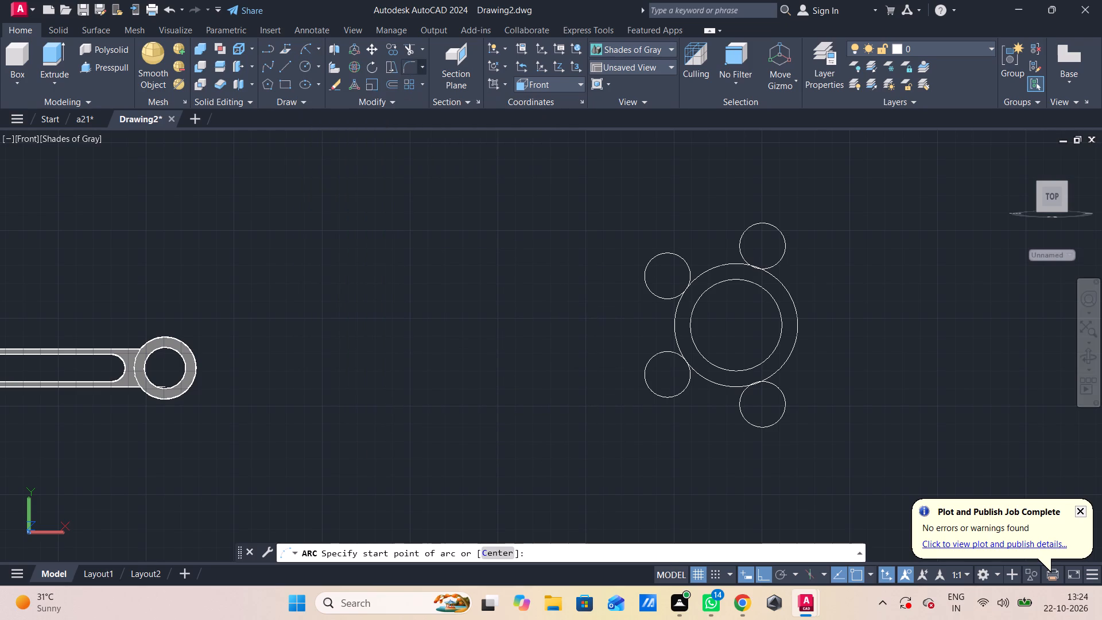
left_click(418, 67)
Draw a Tan, Tan, Radius circle of radius 72 touching the two small circles nearest the arm on their arm-facing sides.
left_click(315, 60)
left_click(343, 211)
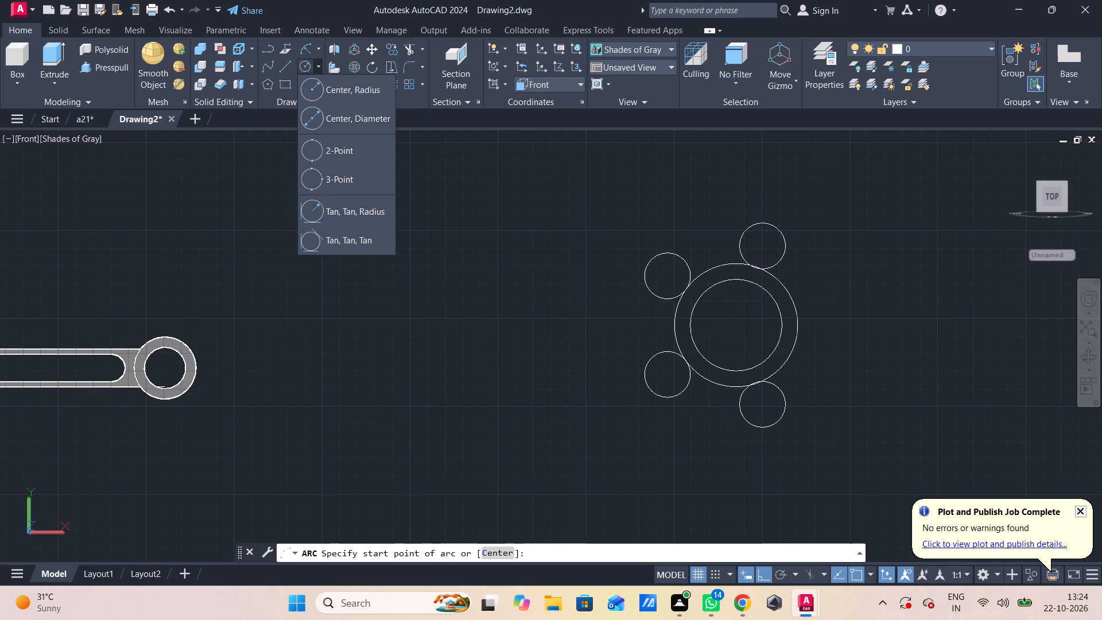
left_click(654, 365)
left_click(648, 290)
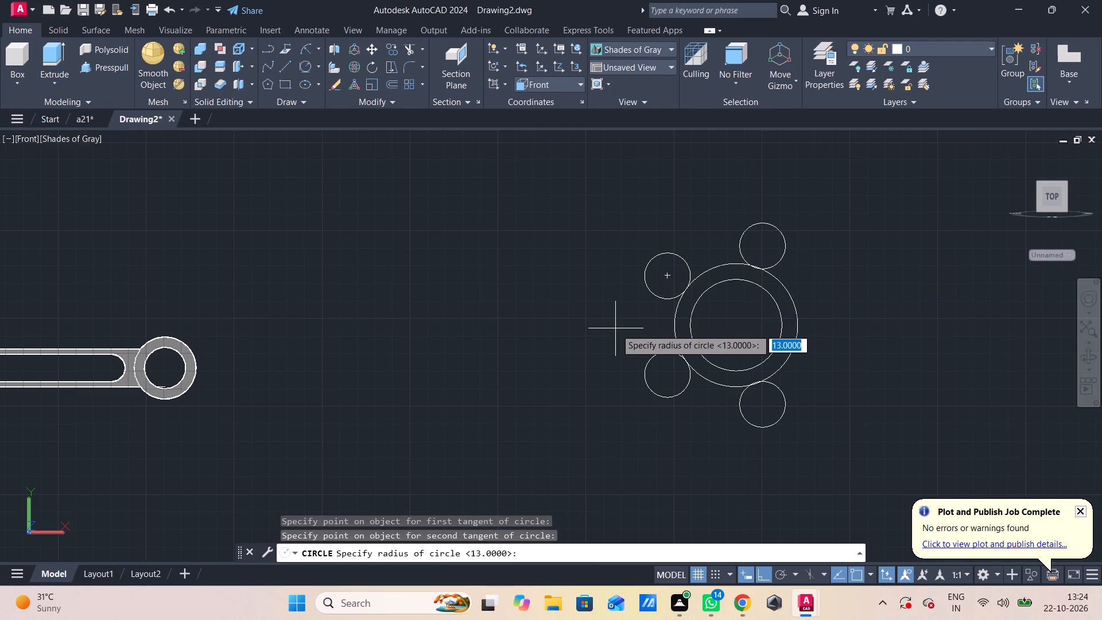
type("72")
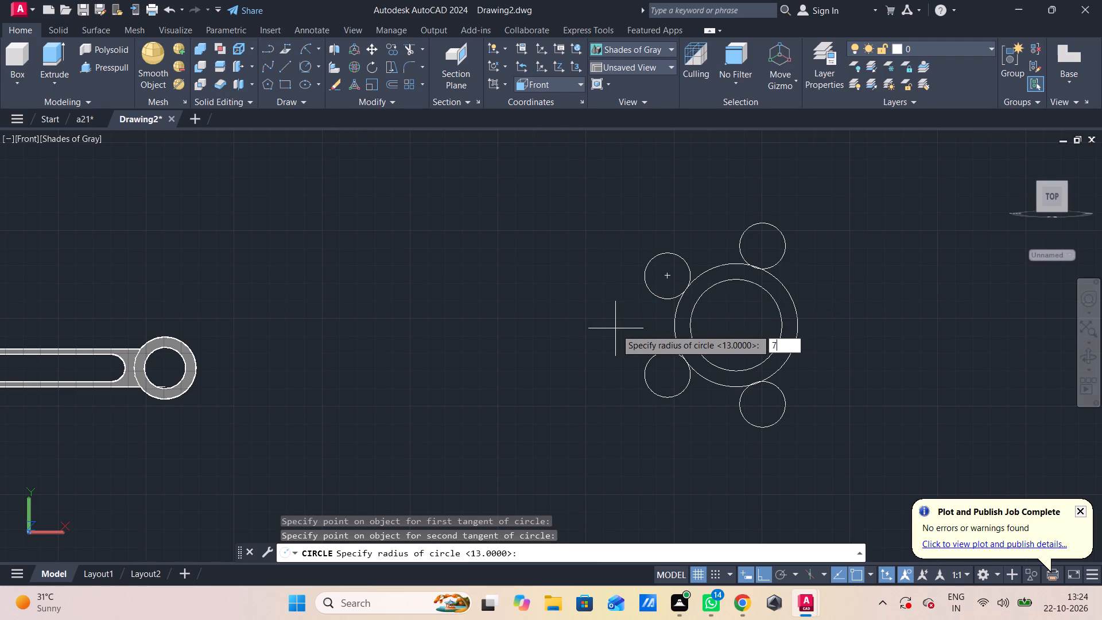
key("Return")
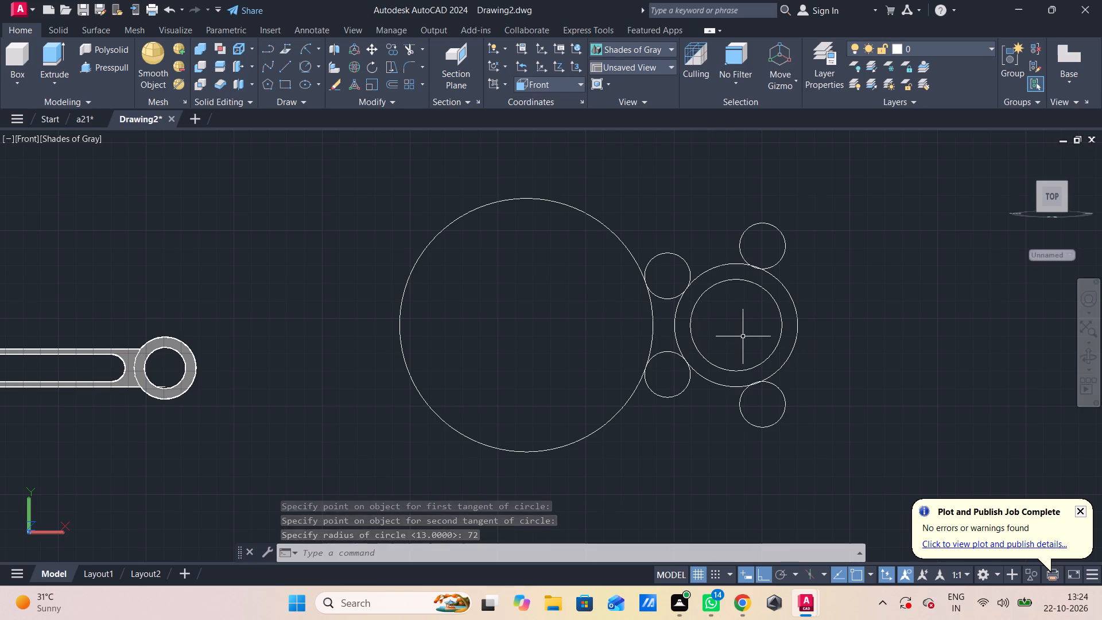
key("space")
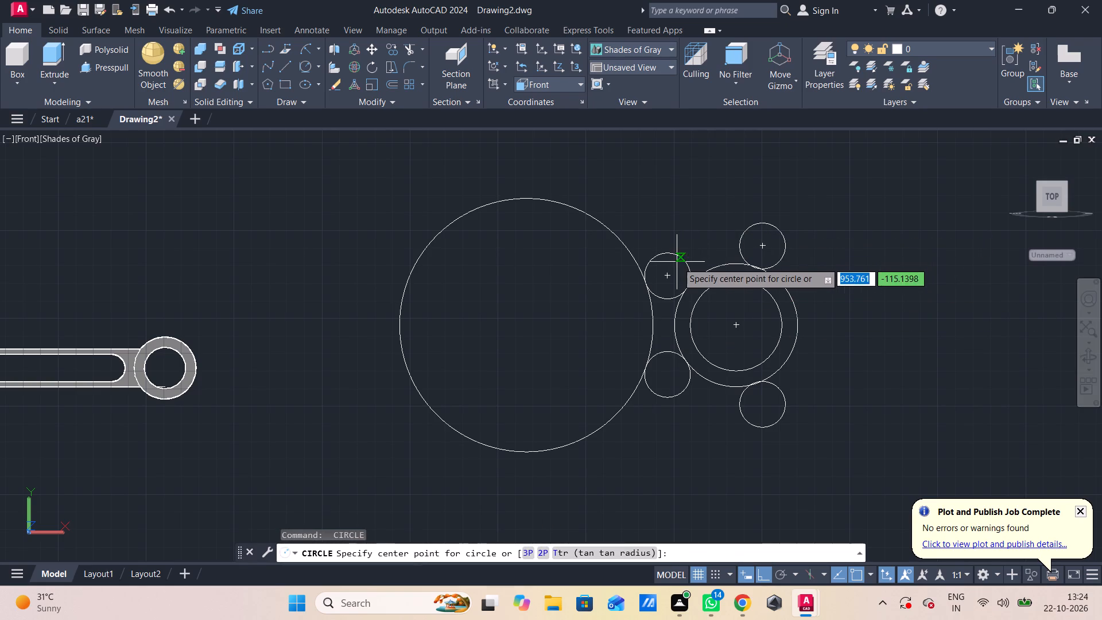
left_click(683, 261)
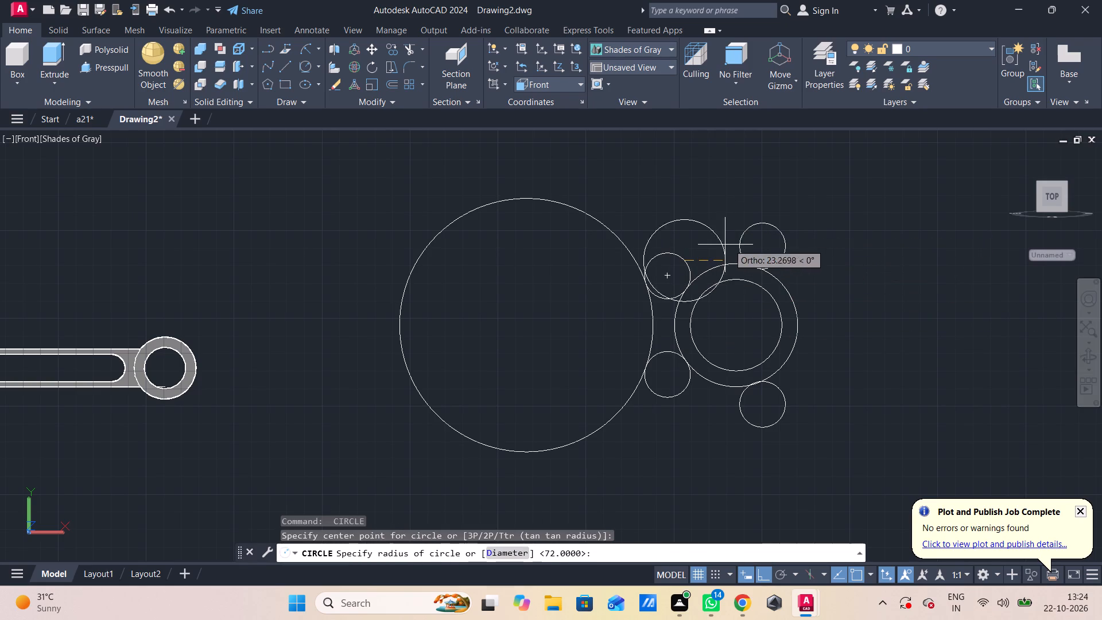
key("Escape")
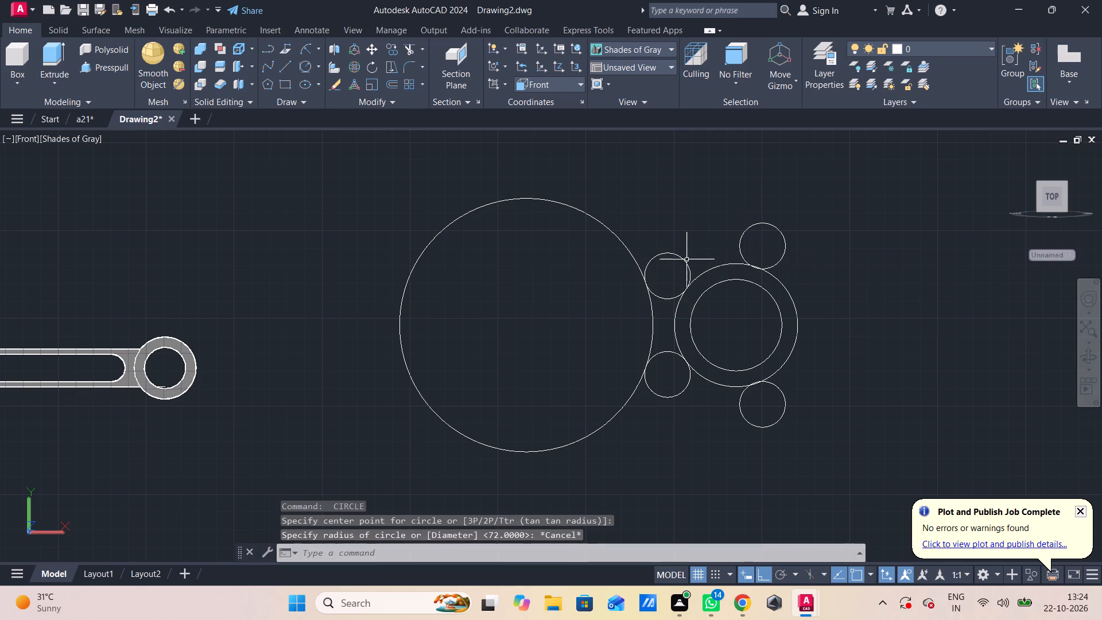
Draw a Tan, Tan, Radius circle of radius 72 touching the outer sides of the two upper small circles.
left_click(310, 64)
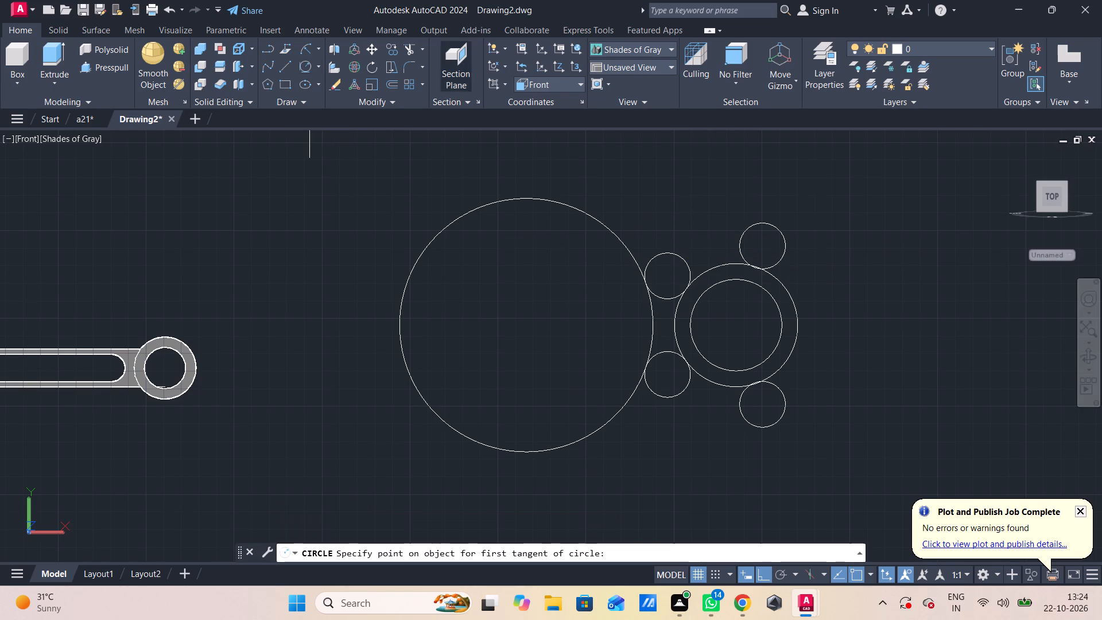
left_click(682, 257)
left_click(747, 232)
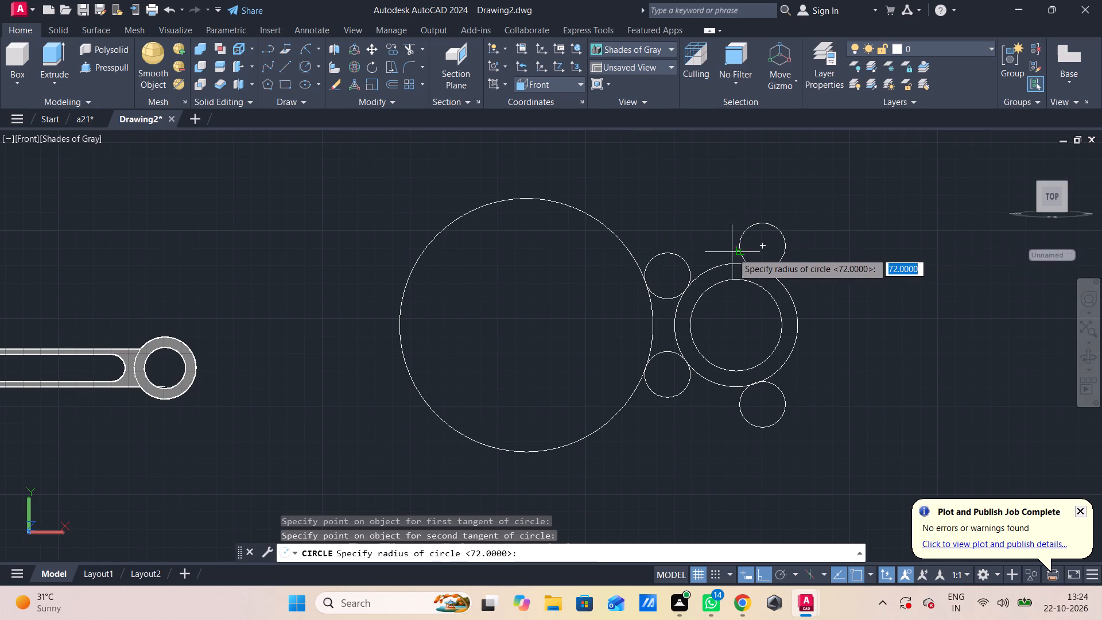
key("space")
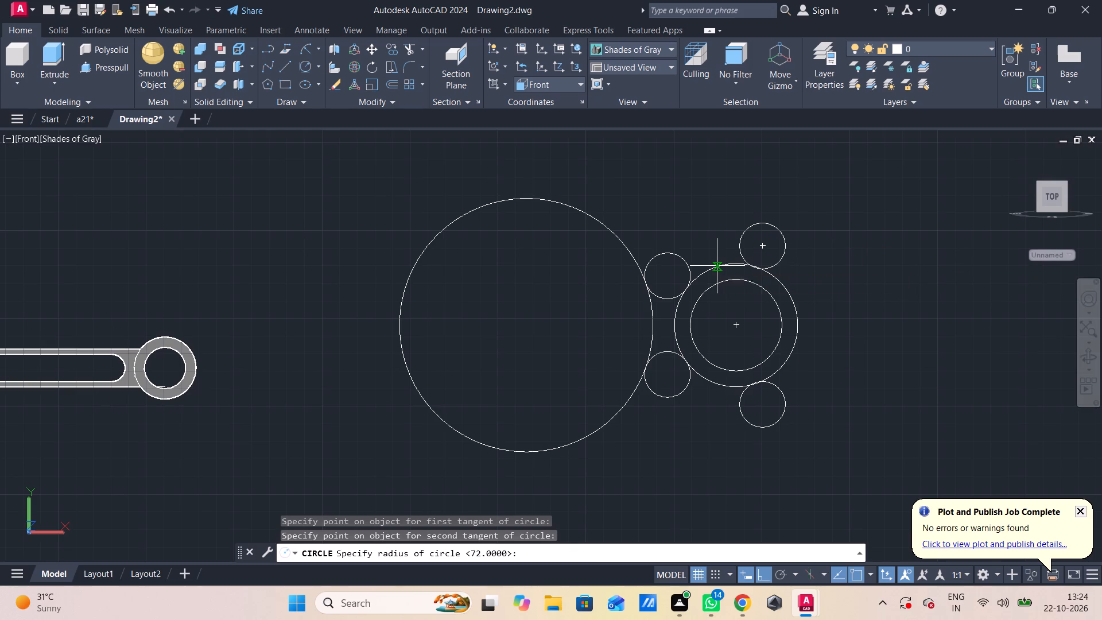
key("space")
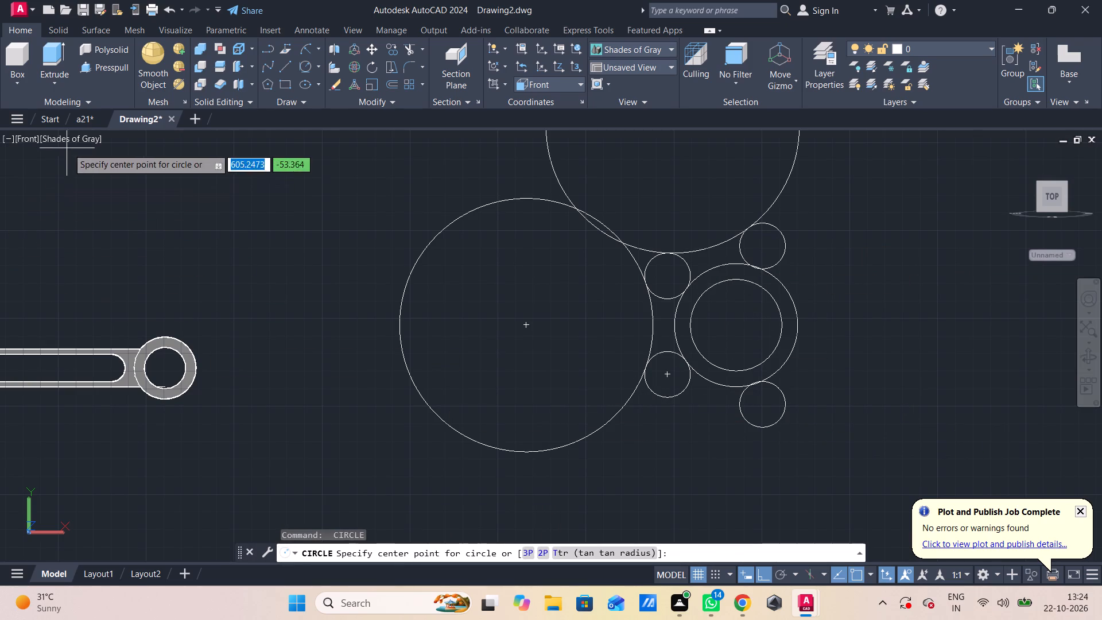
Draw a Tan, Tan, Radius circle of radius 72 touching the outer sides of the two lower small circles.
left_click(298, 61)
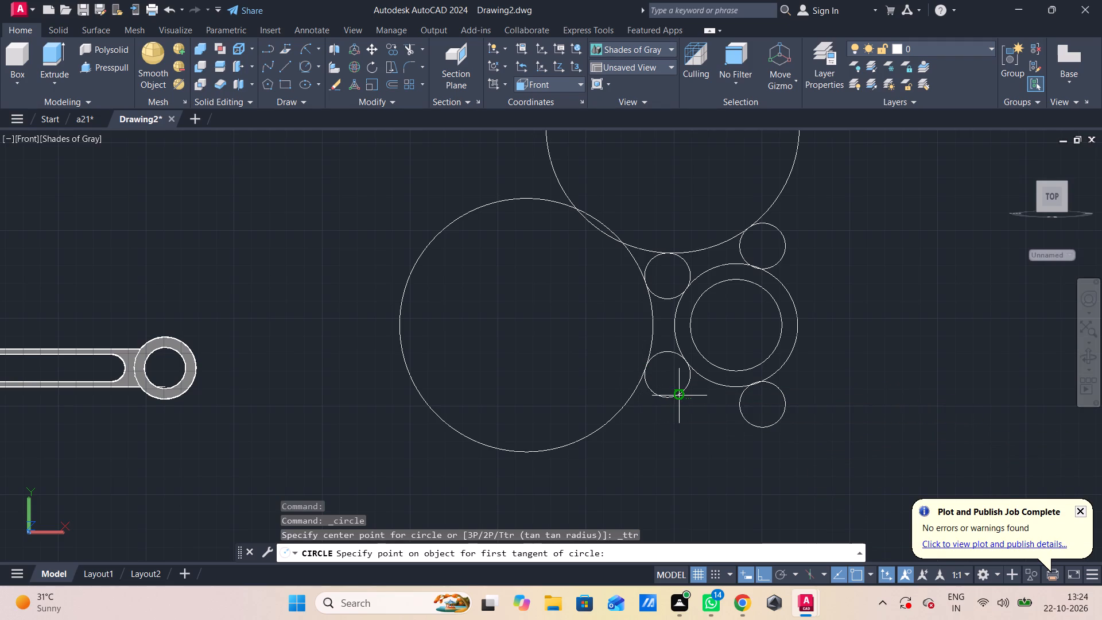
left_click(687, 392)
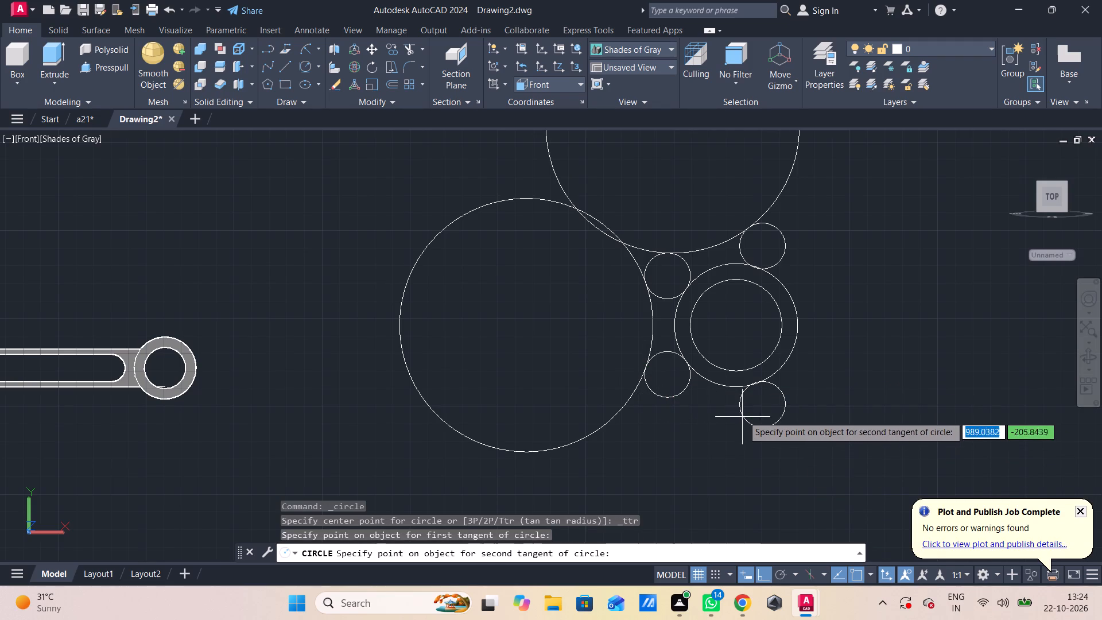
left_click(743, 410)
key("space")
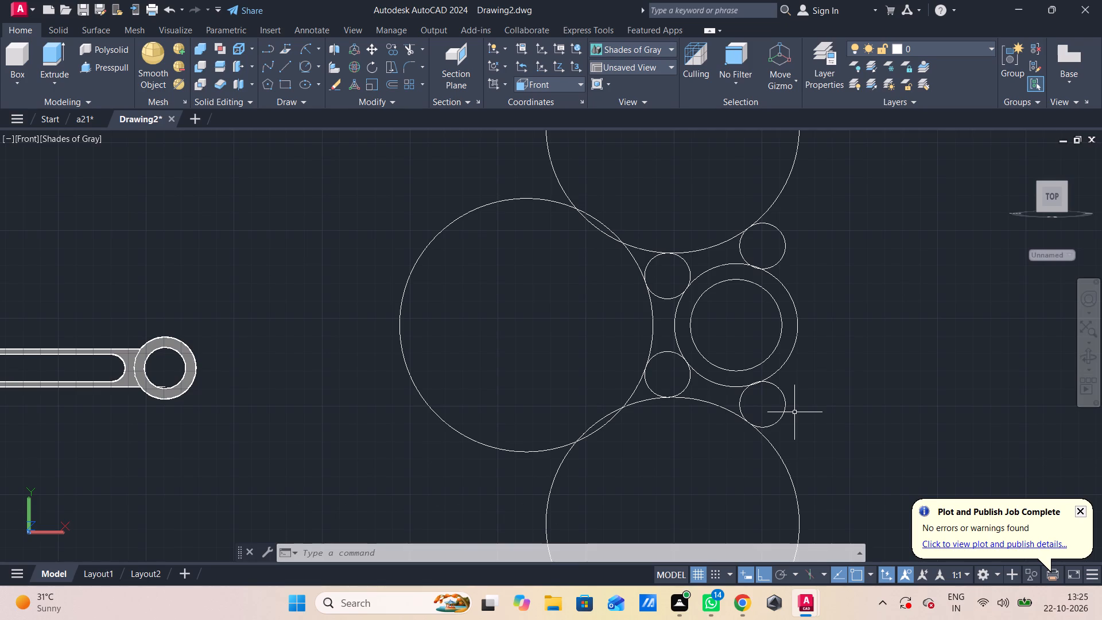
Trim the ring-facing part of the upper small circle nearest the arm, keeping the arc between the two radius-72 circles.
type("tr")
key("space")
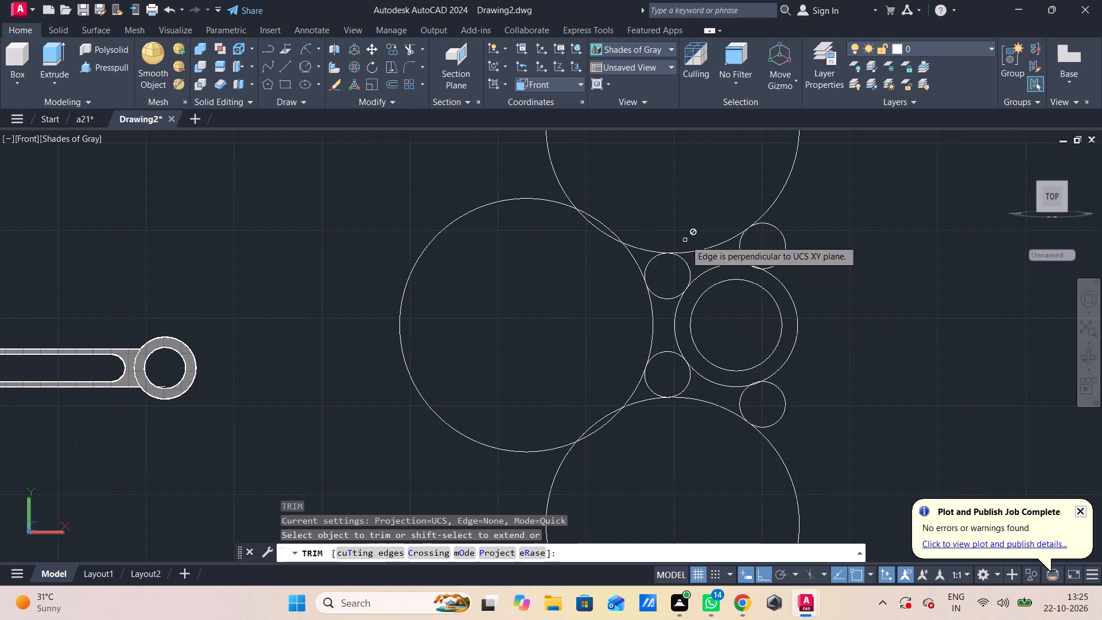
scroll(683, 269, "up", 4)
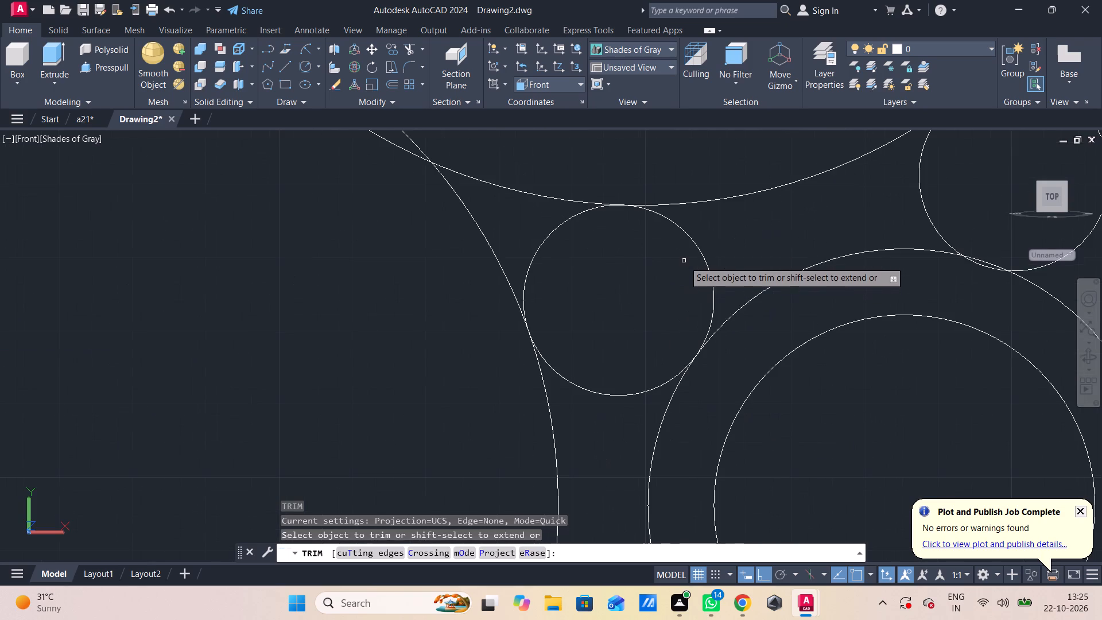
left_click(704, 255)
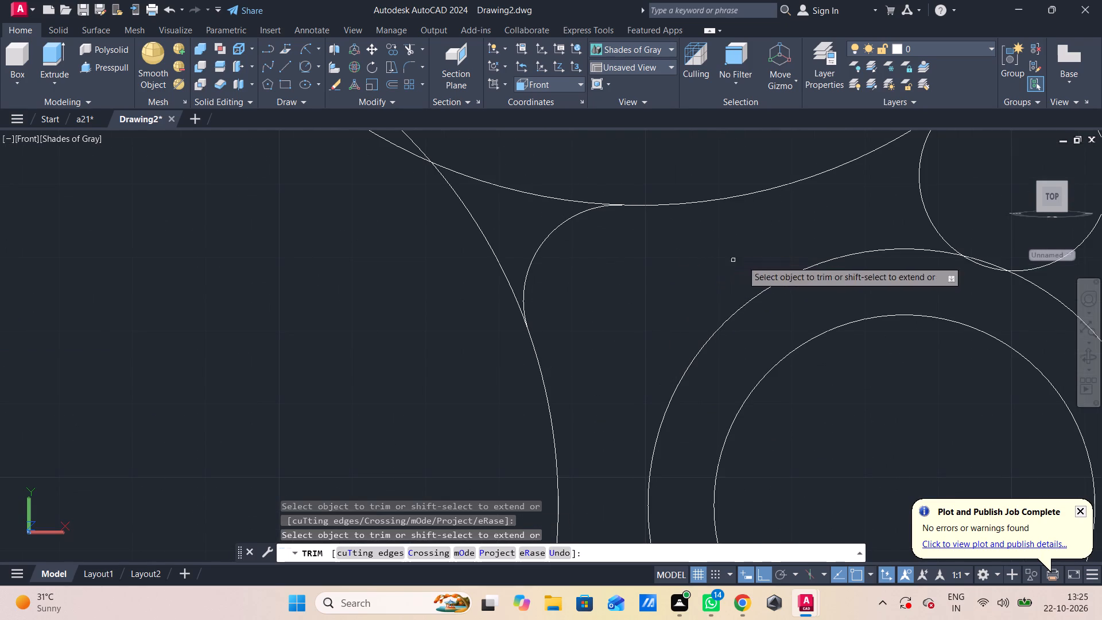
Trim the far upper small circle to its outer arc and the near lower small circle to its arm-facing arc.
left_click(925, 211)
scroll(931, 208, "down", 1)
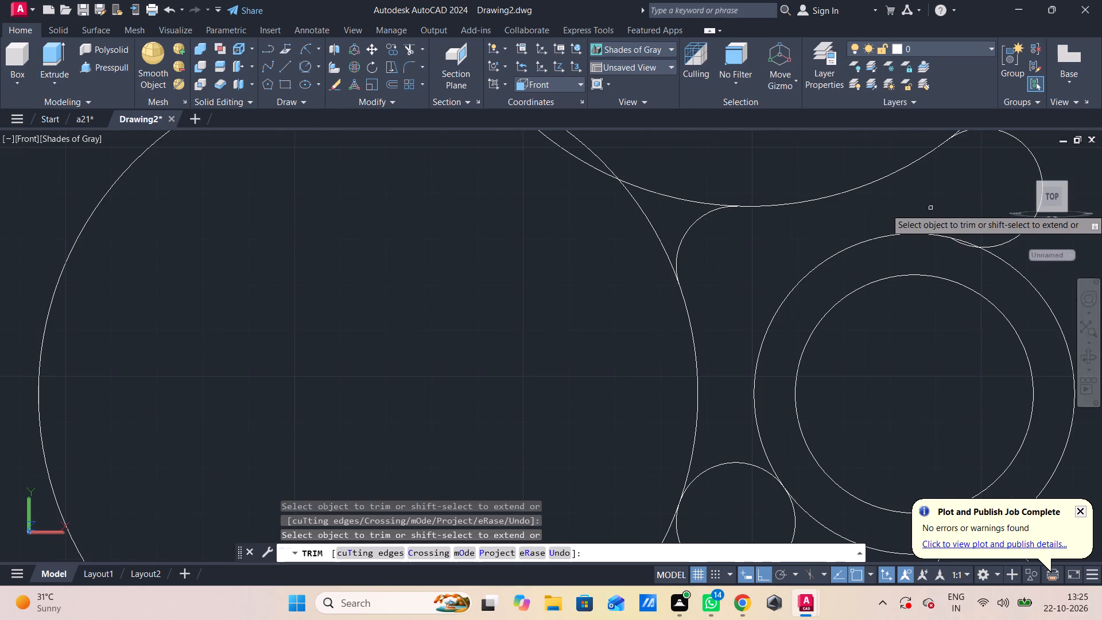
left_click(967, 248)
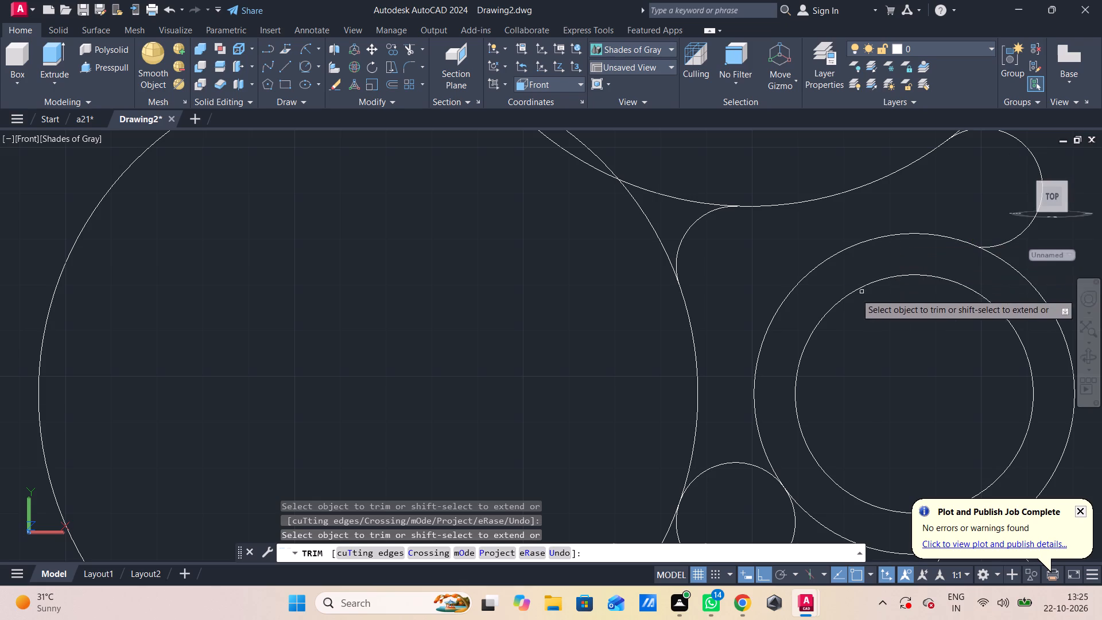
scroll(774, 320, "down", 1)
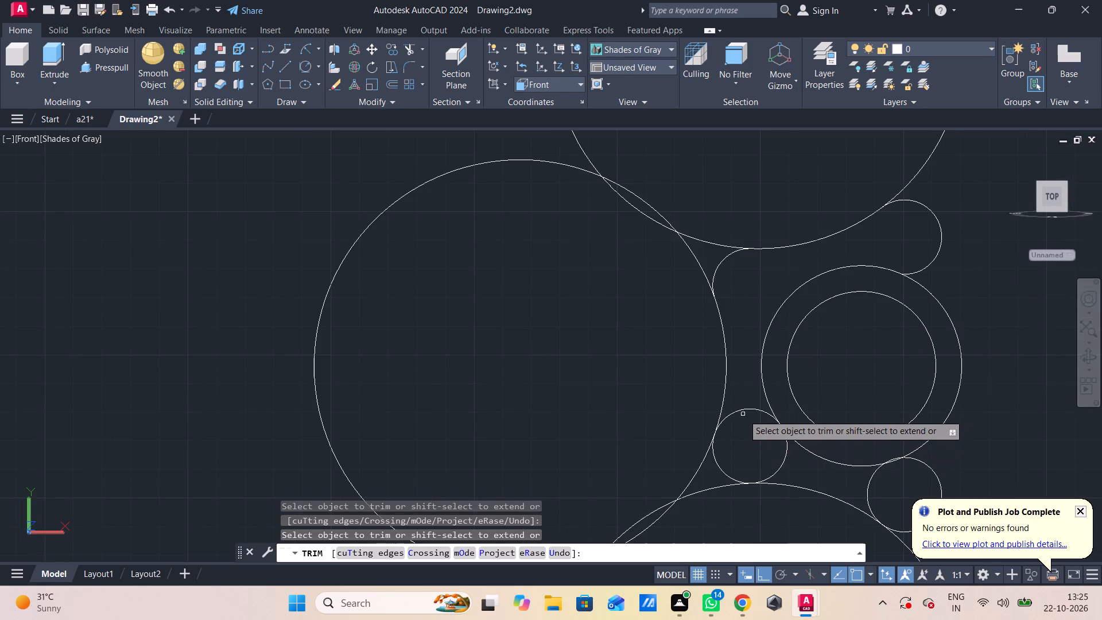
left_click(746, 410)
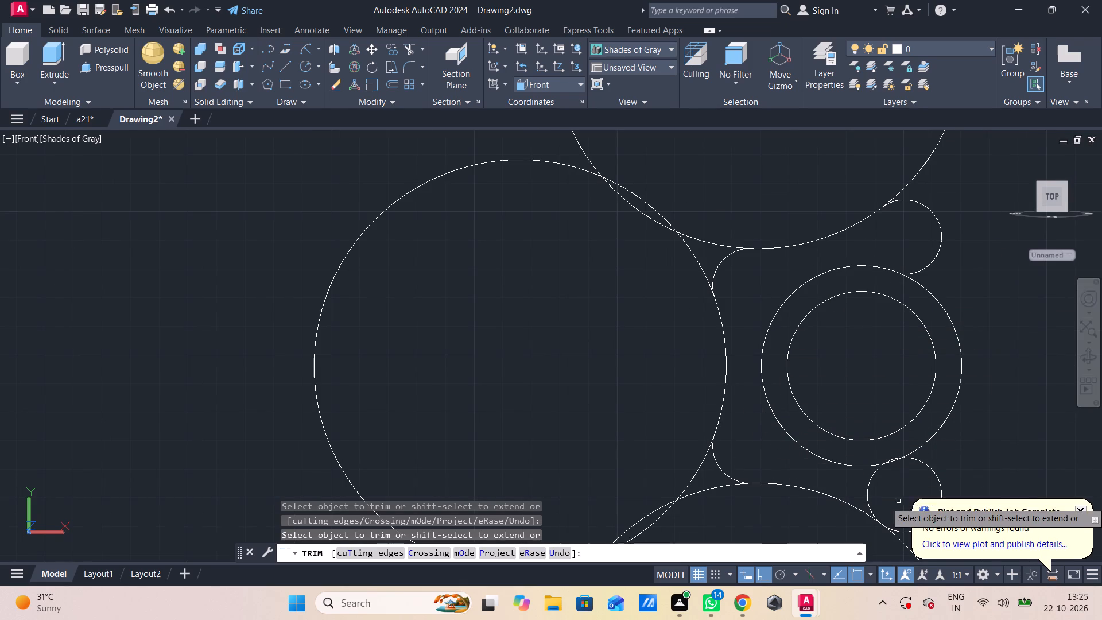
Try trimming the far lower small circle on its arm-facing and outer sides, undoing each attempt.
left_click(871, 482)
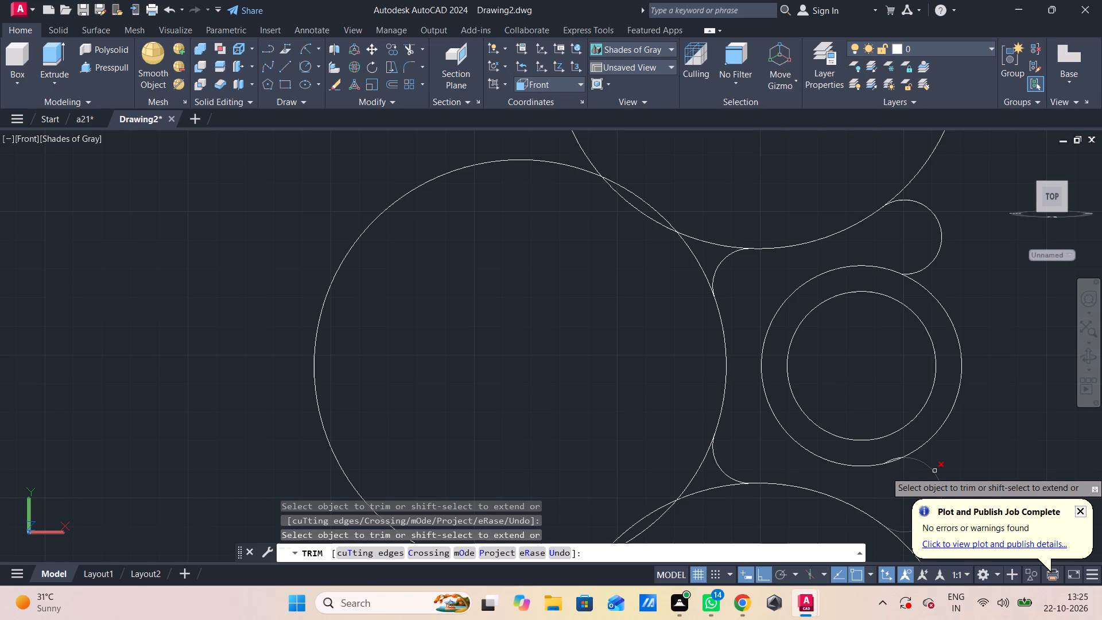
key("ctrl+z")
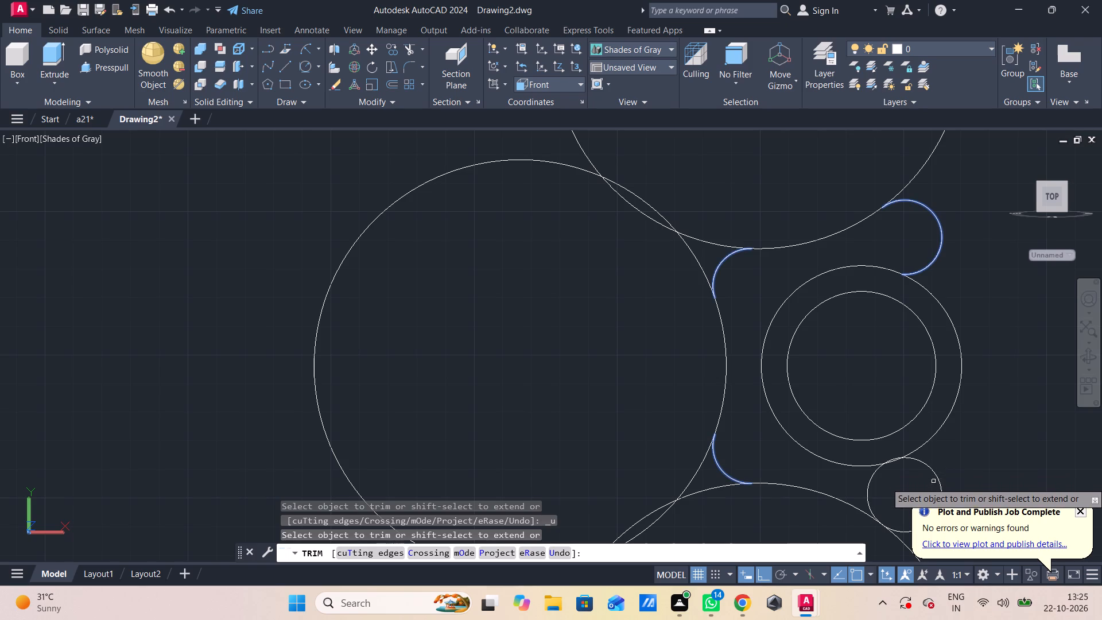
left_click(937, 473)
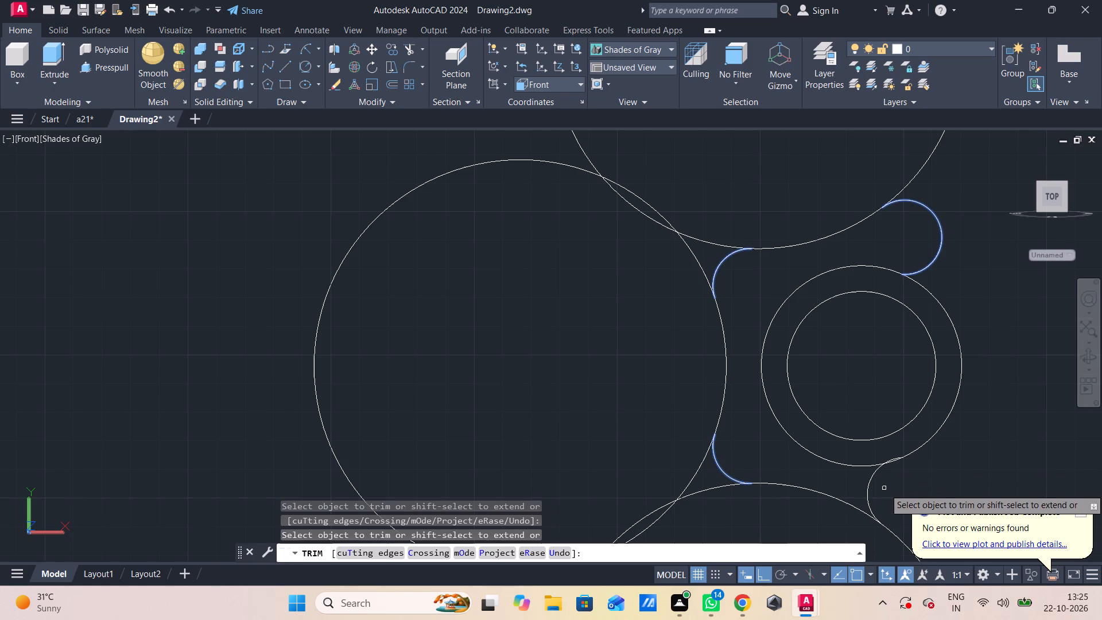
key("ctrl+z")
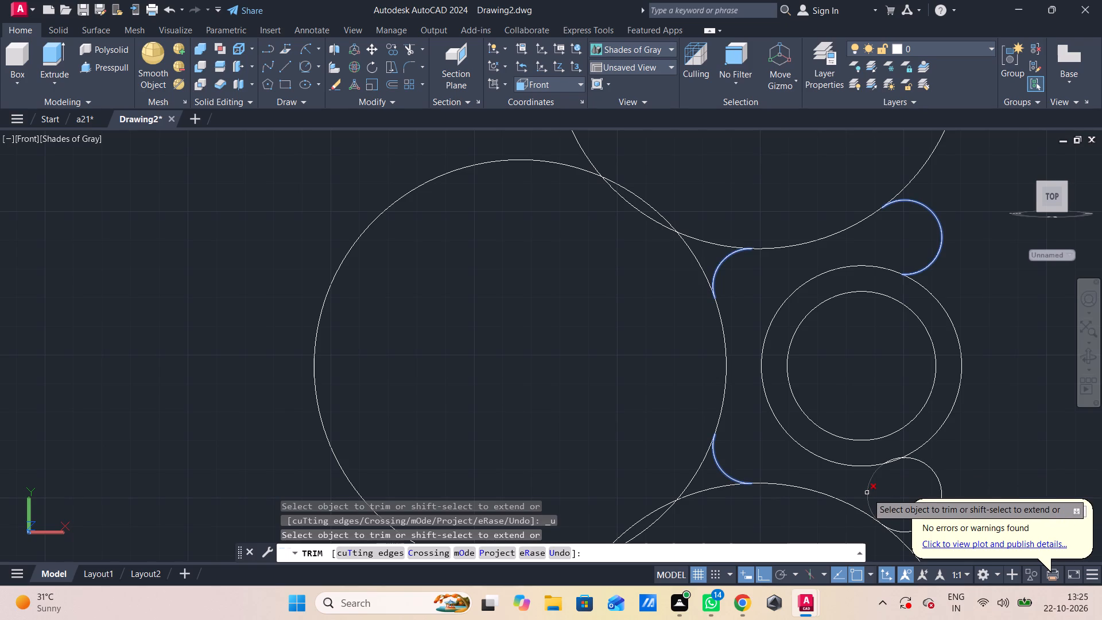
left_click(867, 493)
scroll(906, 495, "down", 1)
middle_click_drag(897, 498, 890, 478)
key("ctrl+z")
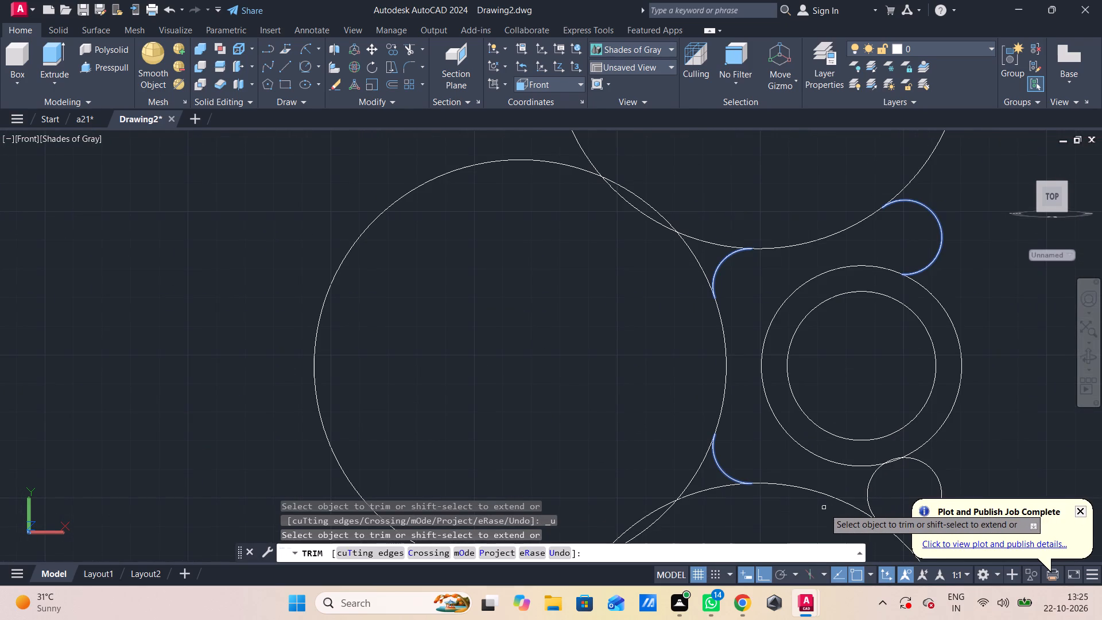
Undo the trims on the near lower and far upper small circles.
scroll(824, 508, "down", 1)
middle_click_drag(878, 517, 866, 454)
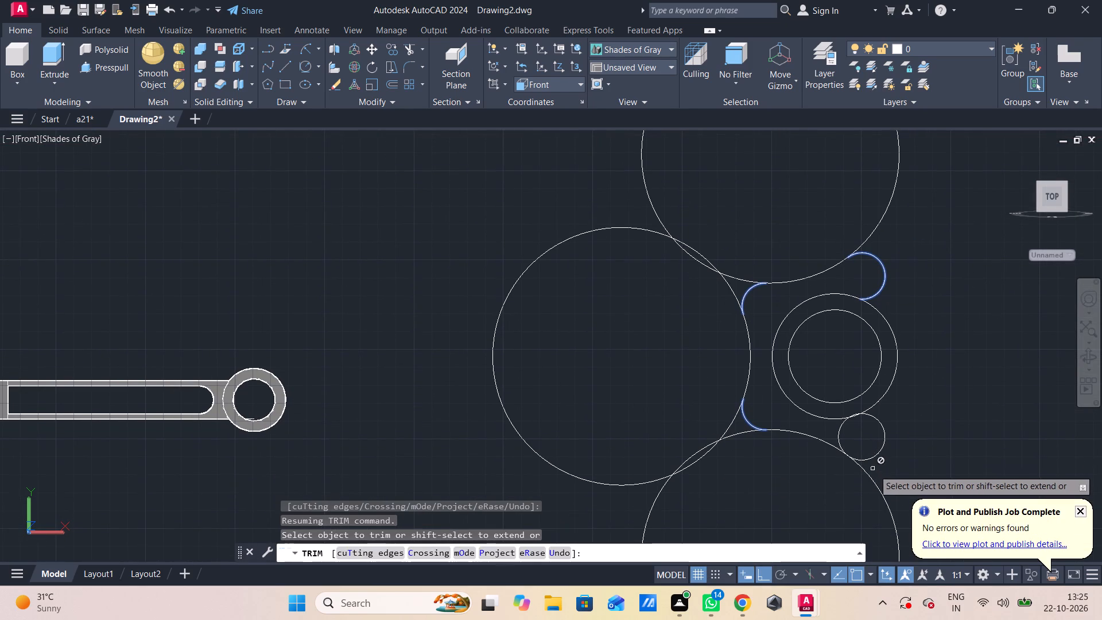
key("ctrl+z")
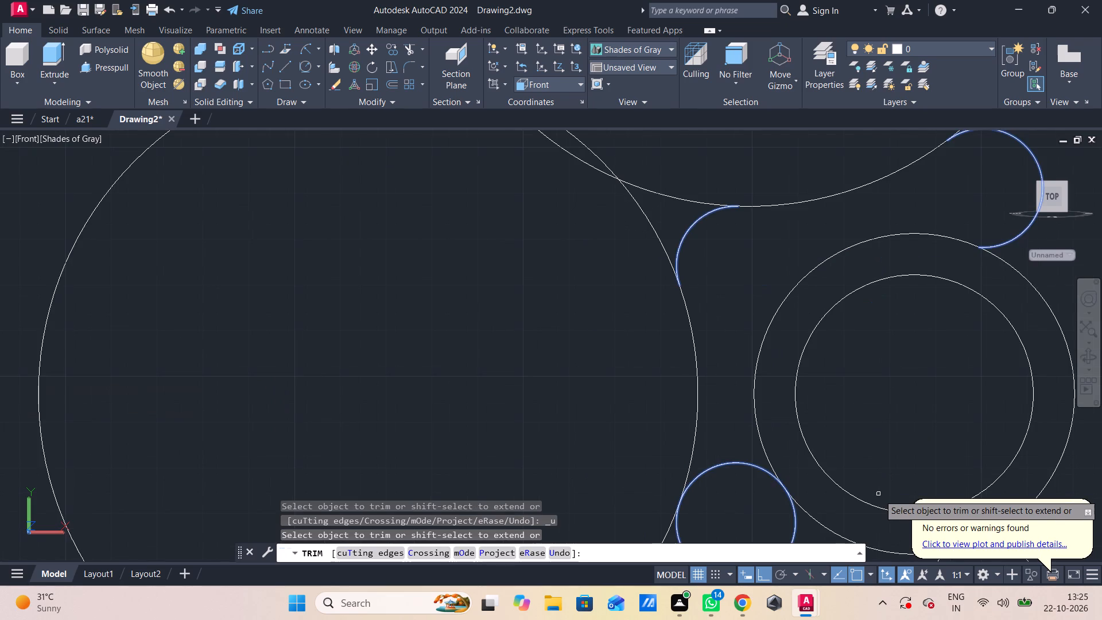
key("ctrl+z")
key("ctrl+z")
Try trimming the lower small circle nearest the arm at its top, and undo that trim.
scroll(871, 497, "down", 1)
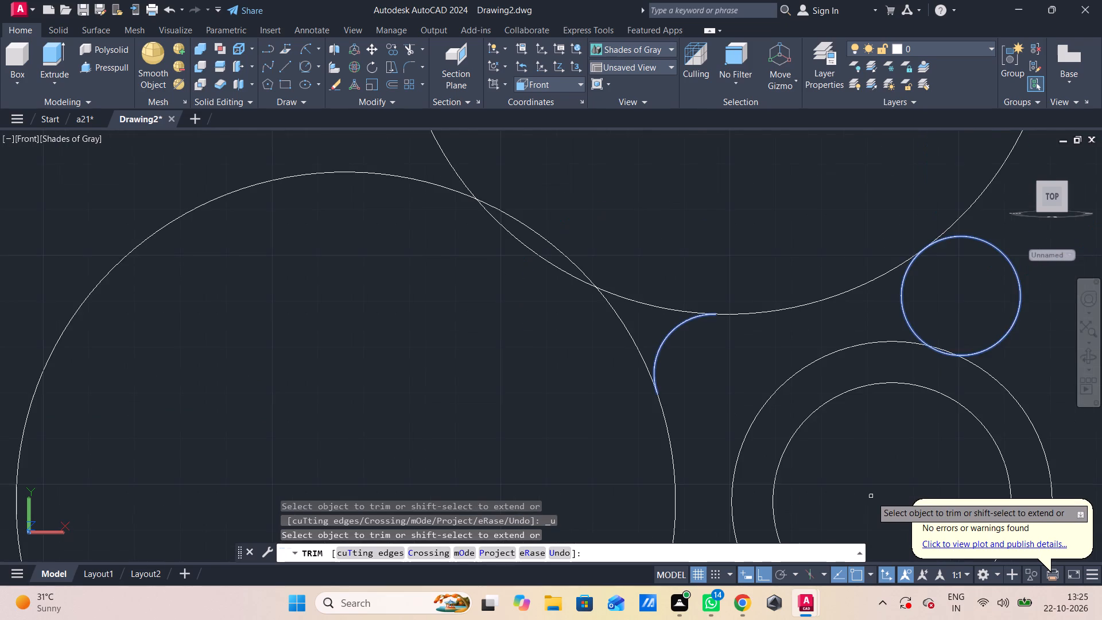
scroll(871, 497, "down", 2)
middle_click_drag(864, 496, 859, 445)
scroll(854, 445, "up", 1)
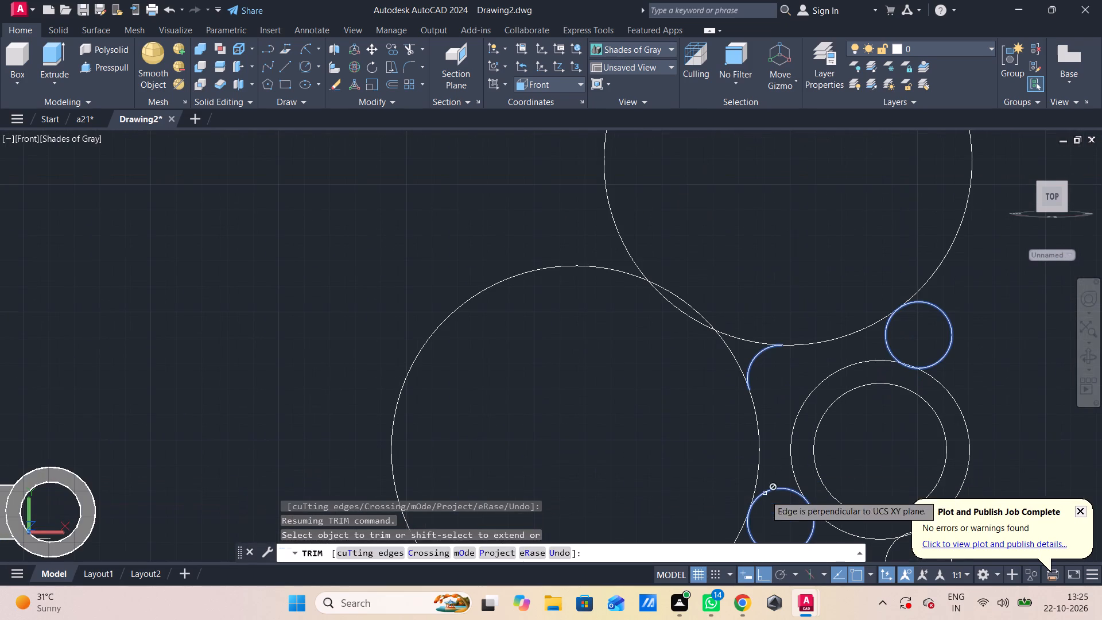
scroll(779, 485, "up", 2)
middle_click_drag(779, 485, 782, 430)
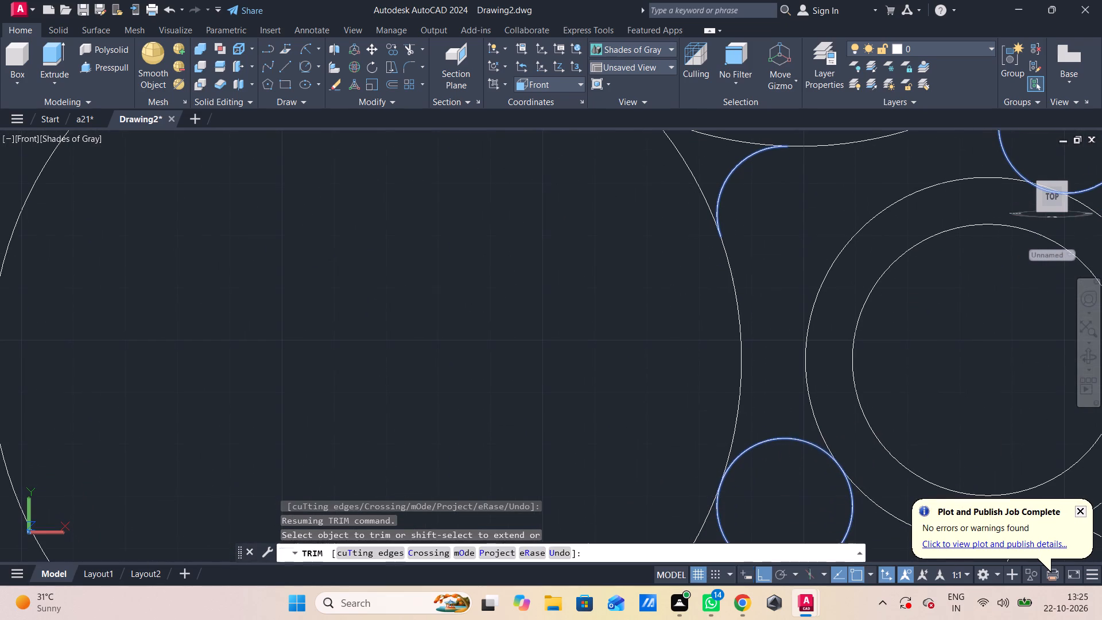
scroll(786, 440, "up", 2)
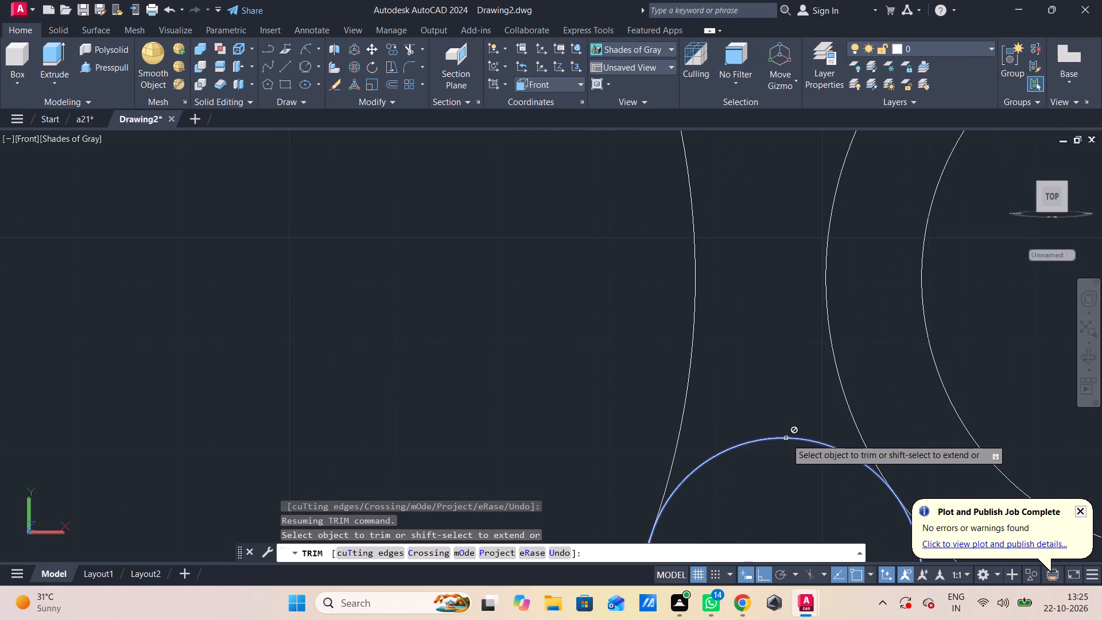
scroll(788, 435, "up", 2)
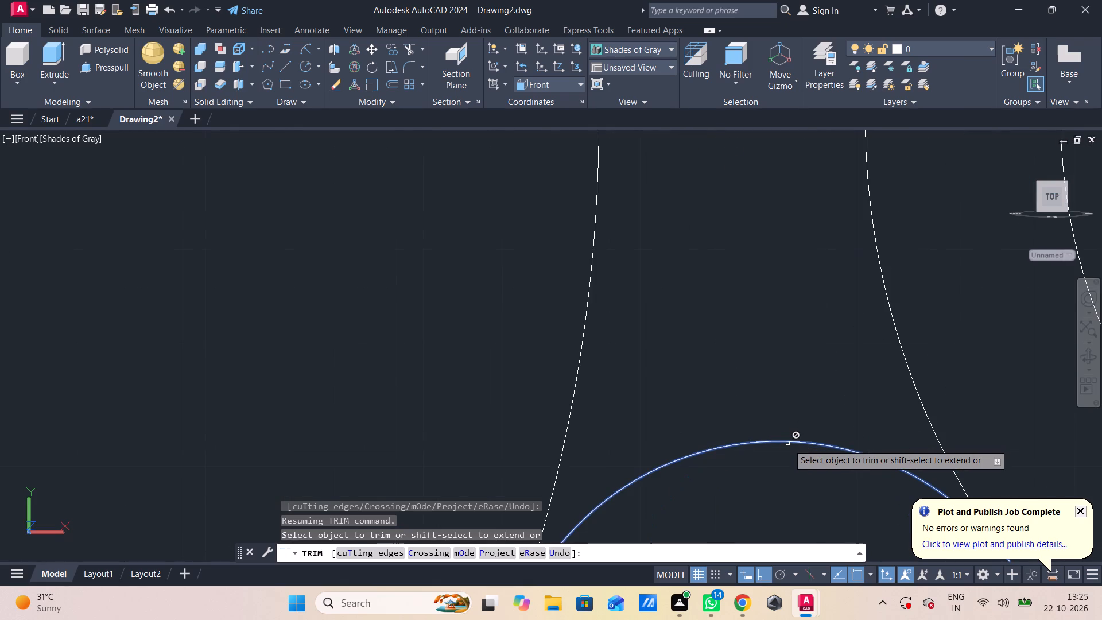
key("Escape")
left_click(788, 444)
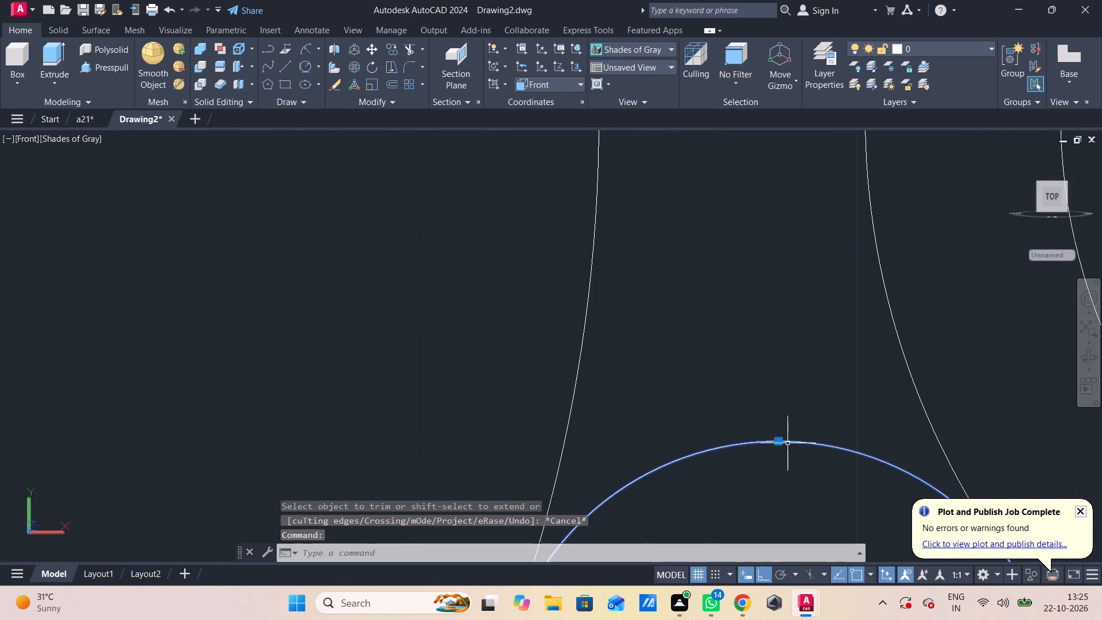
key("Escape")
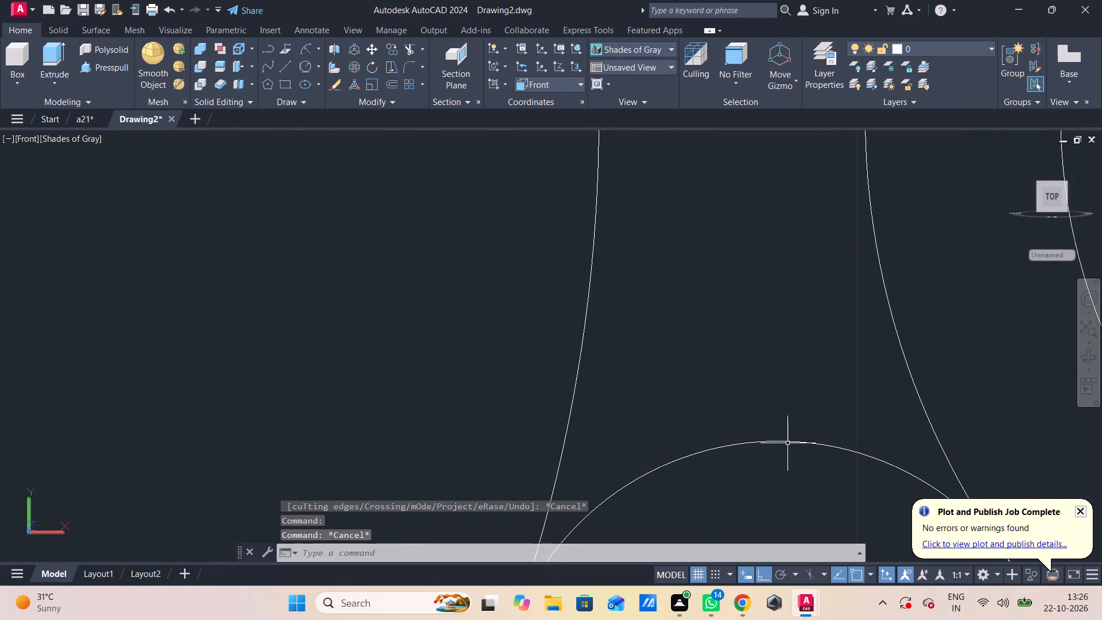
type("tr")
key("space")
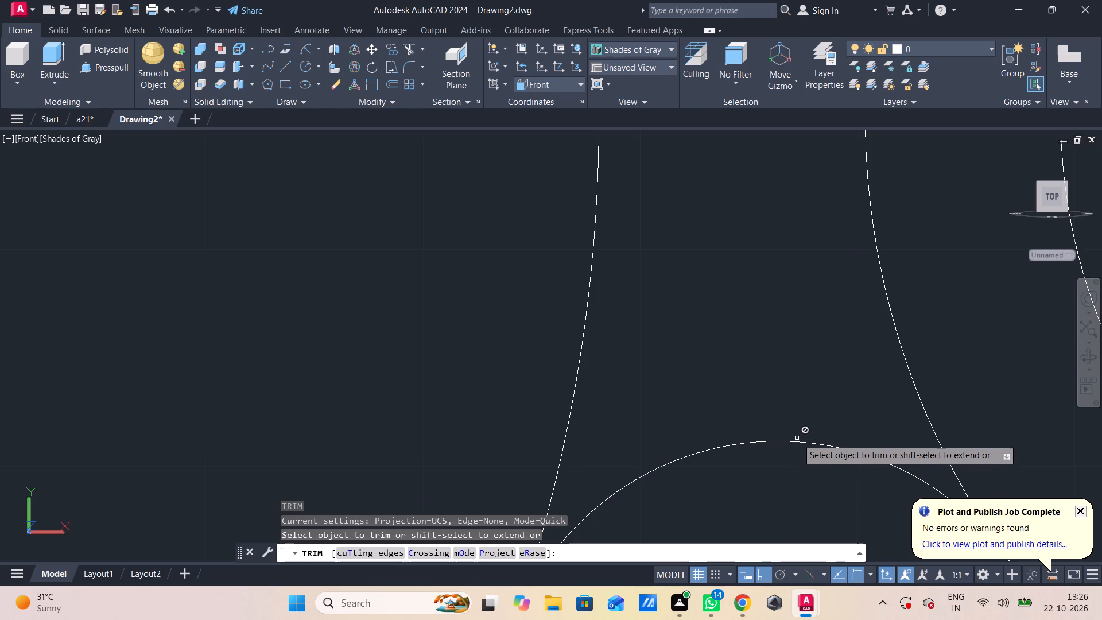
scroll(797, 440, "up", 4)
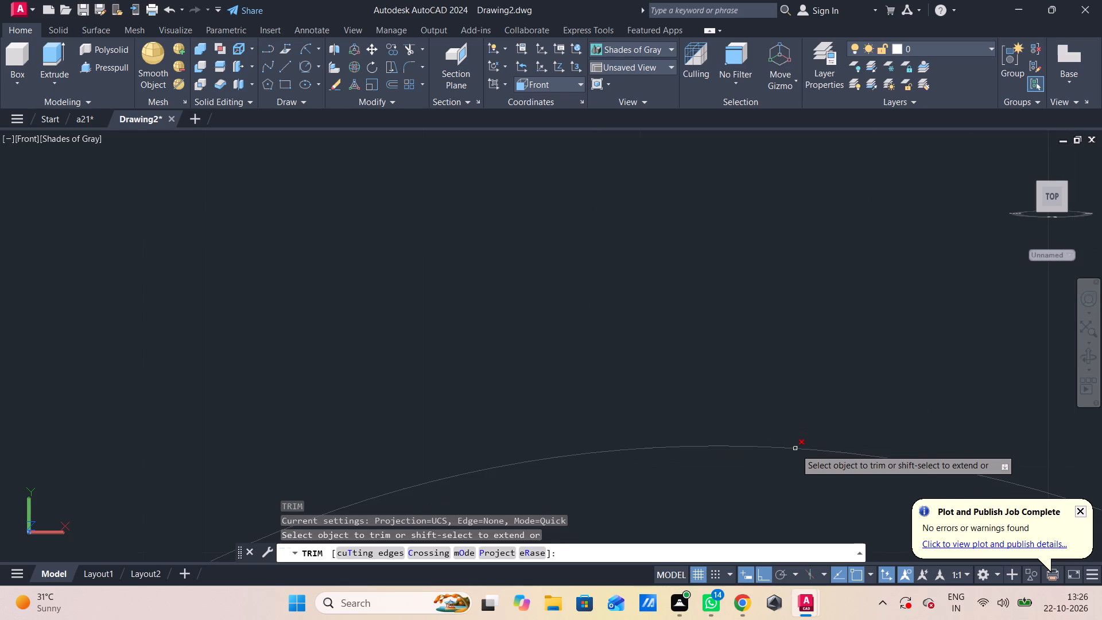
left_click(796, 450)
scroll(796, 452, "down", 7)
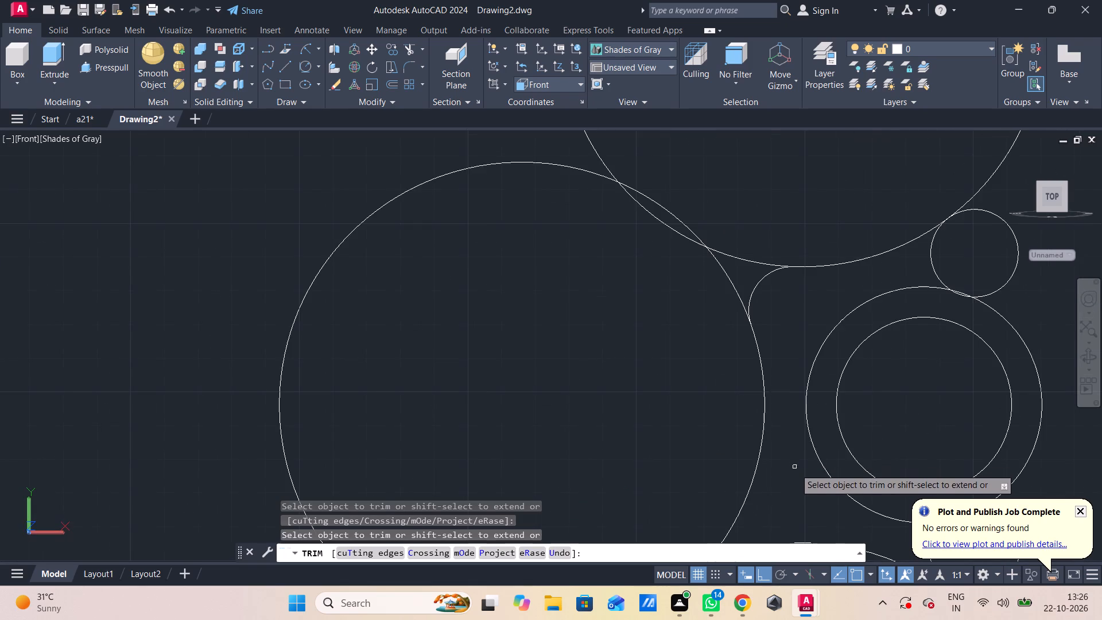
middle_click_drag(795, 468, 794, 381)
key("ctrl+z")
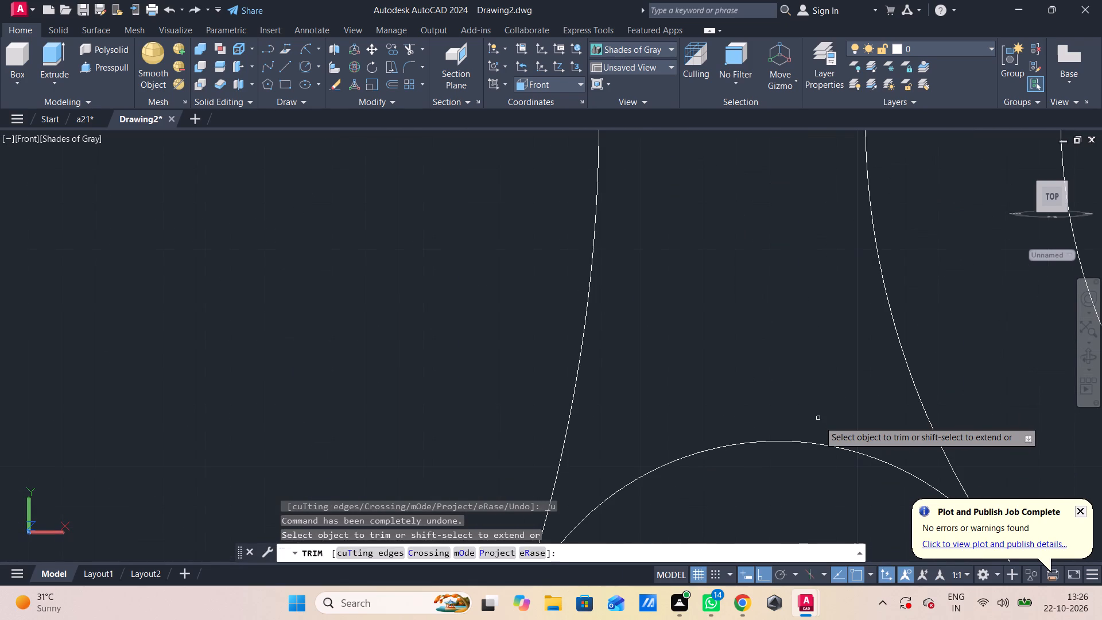
Trim the ring-facing part of the lower small circle nearest the arm, keeping the arc between the two radius-72 circles.
scroll(819, 421, "down", 4)
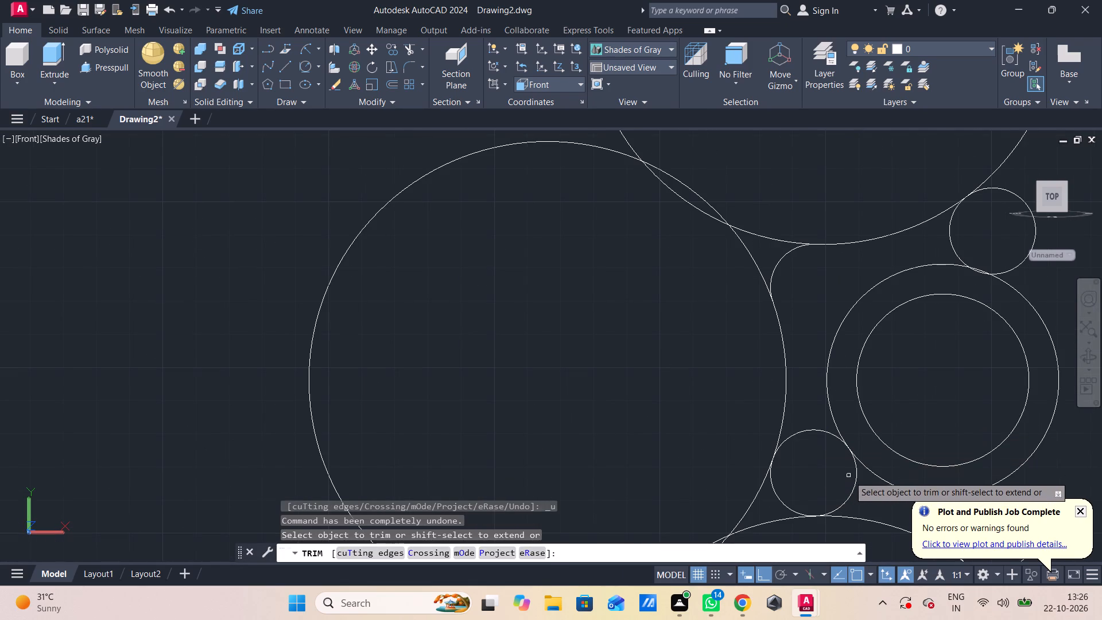
left_click(856, 470)
scroll(852, 486, "down", 1)
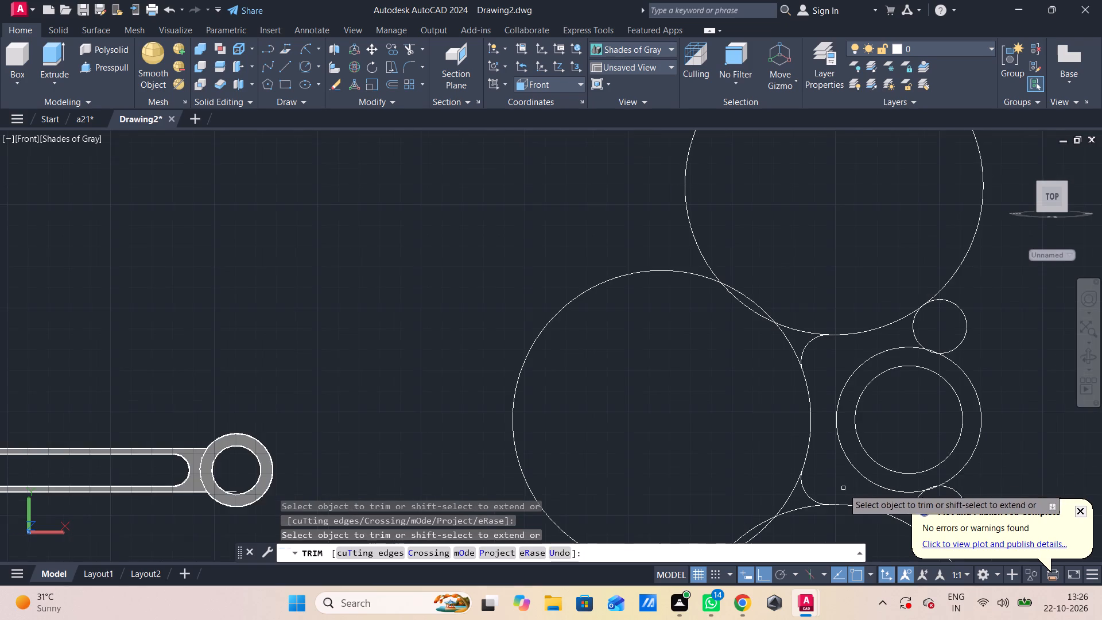
middle_click_drag(840, 490, 767, 150)
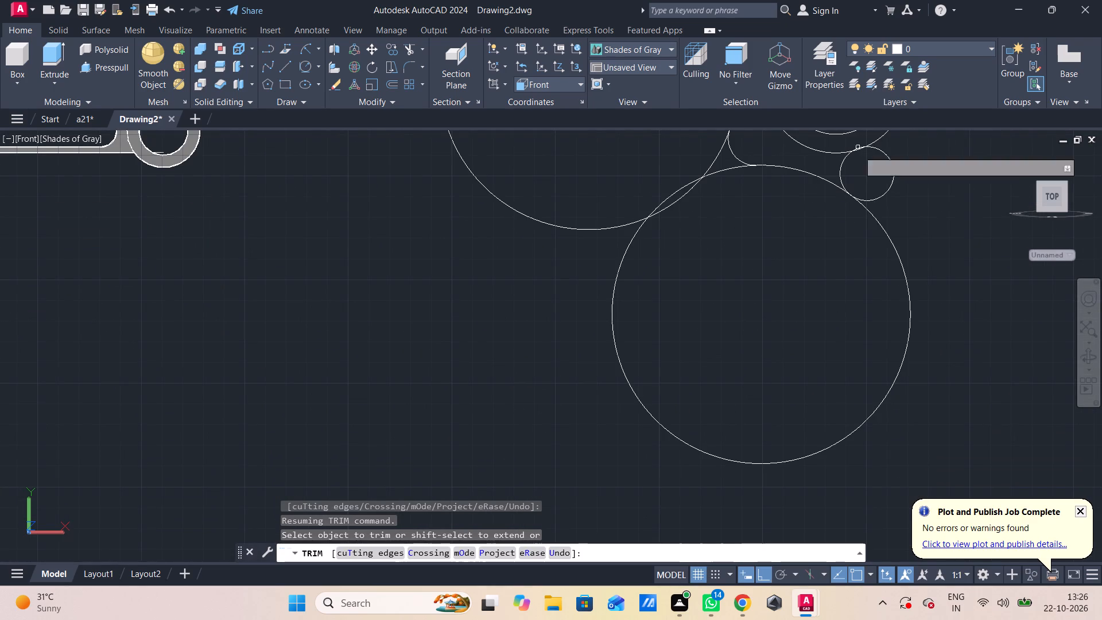
Examine the lower radius-72 circle up close along its outer side and bottom edge to check where it can be trimmed.
scroll(903, 264, "up", 3)
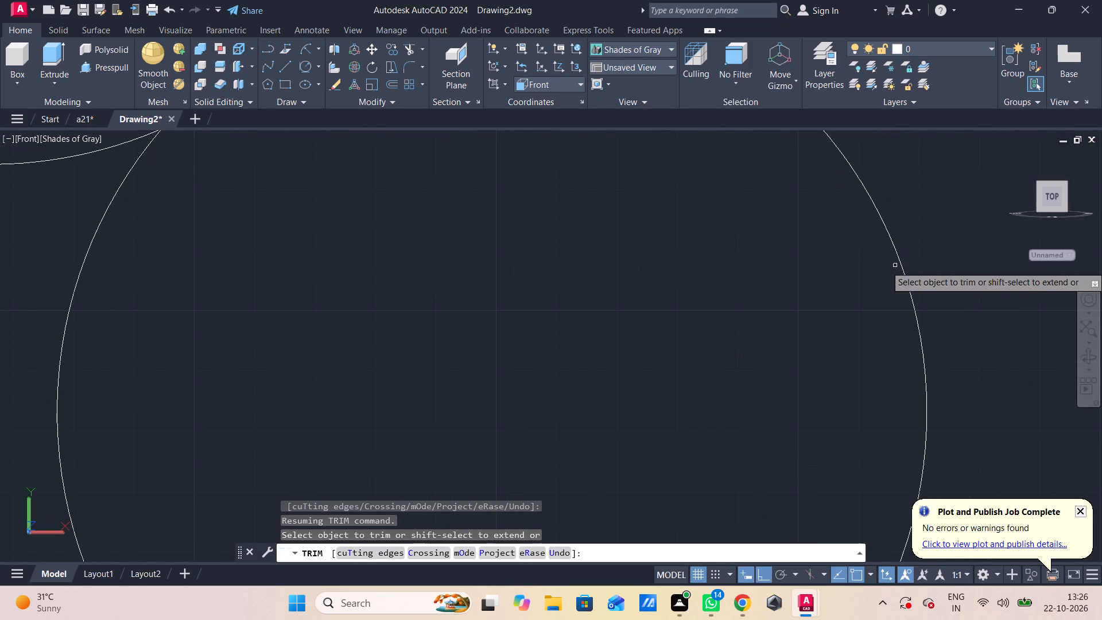
scroll(903, 274, "down", 2)
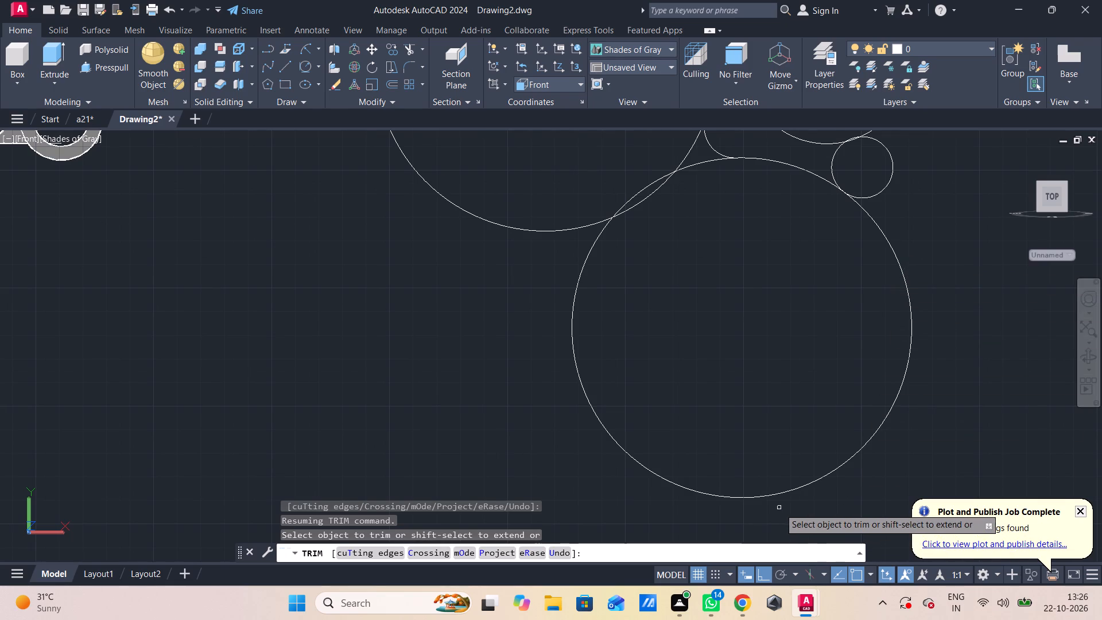
scroll(770, 500, "up", 3)
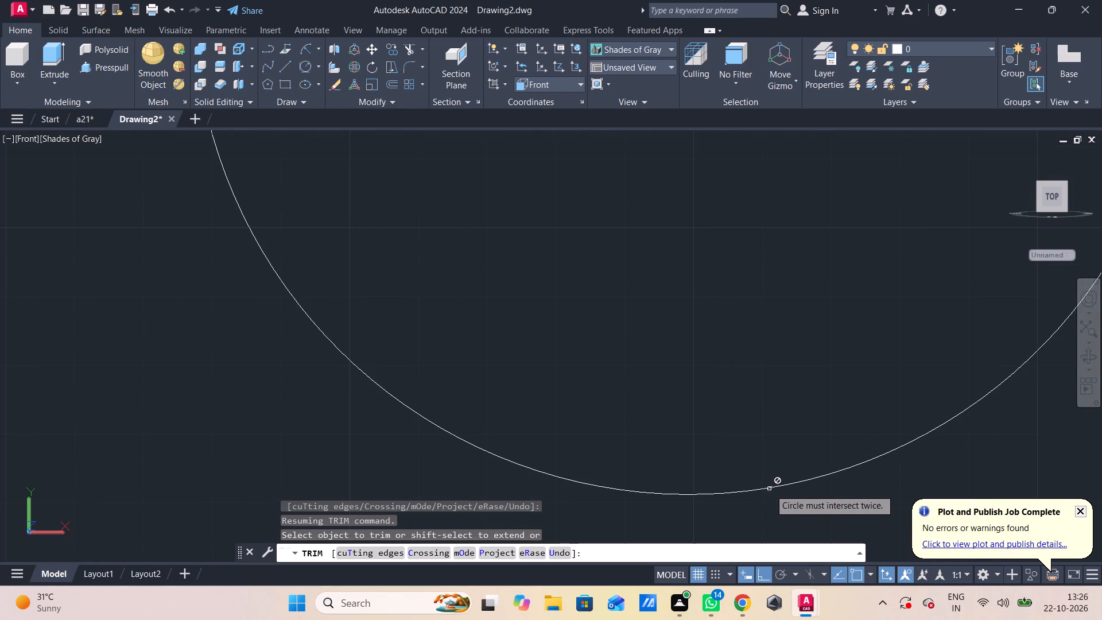
scroll(770, 489, "up", 10)
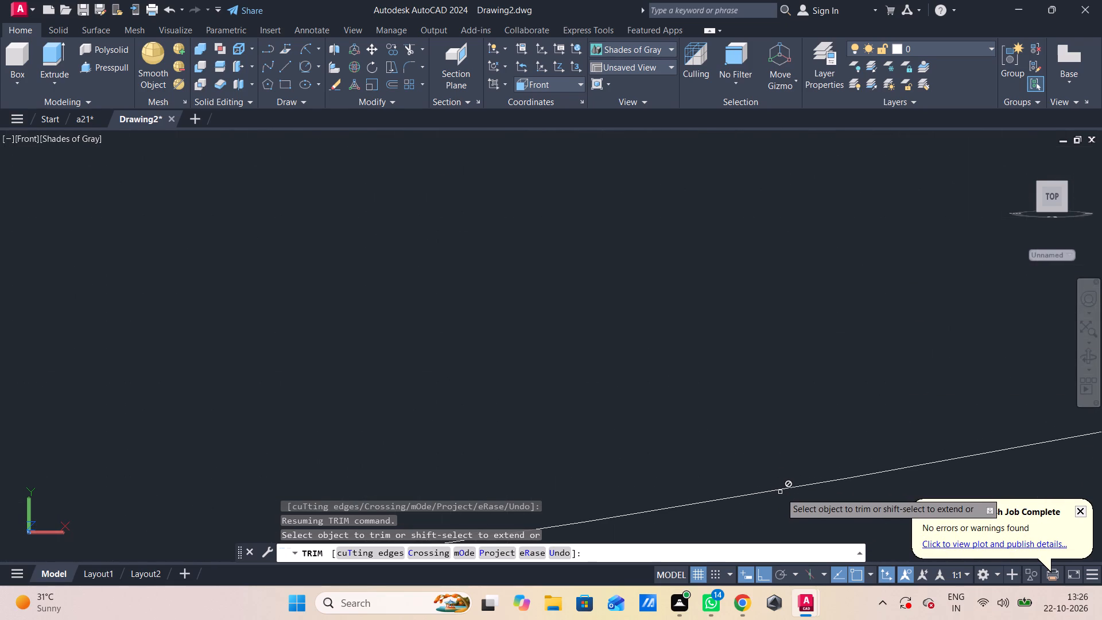
scroll(787, 466, "up", 1)
middle_click_drag(787, 466, 786, 270)
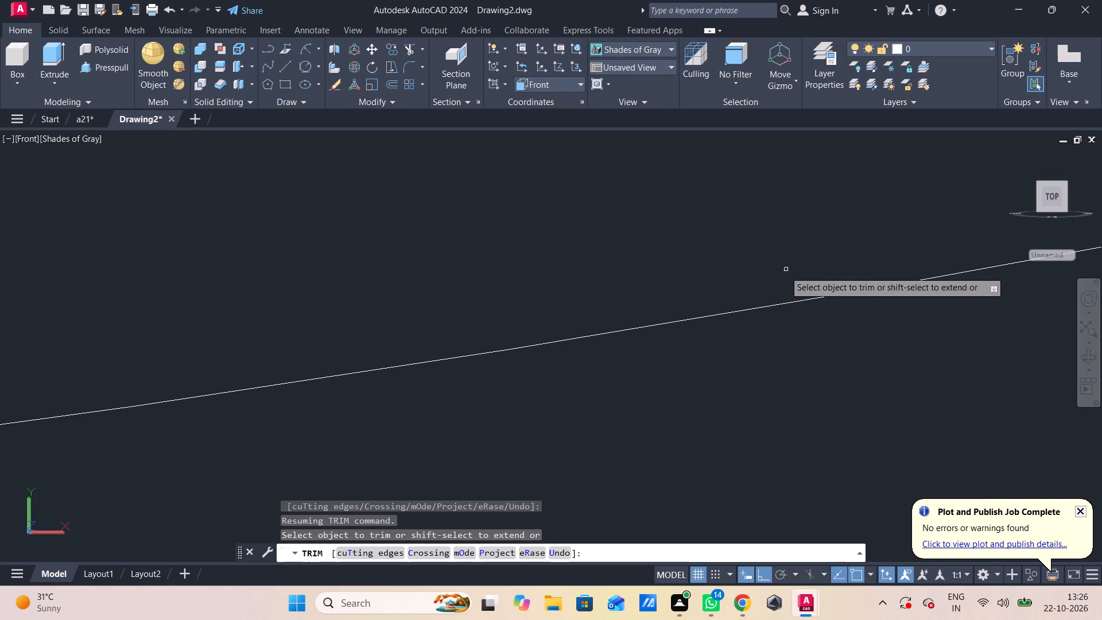
scroll(773, 306, "up", 8)
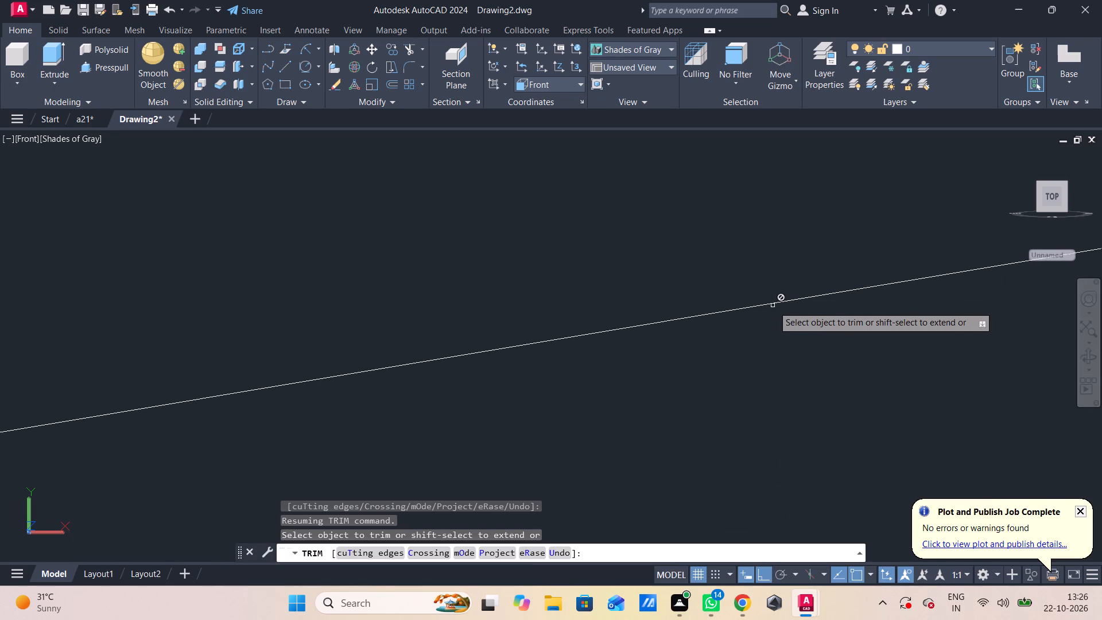
scroll(773, 306, "up", 5)
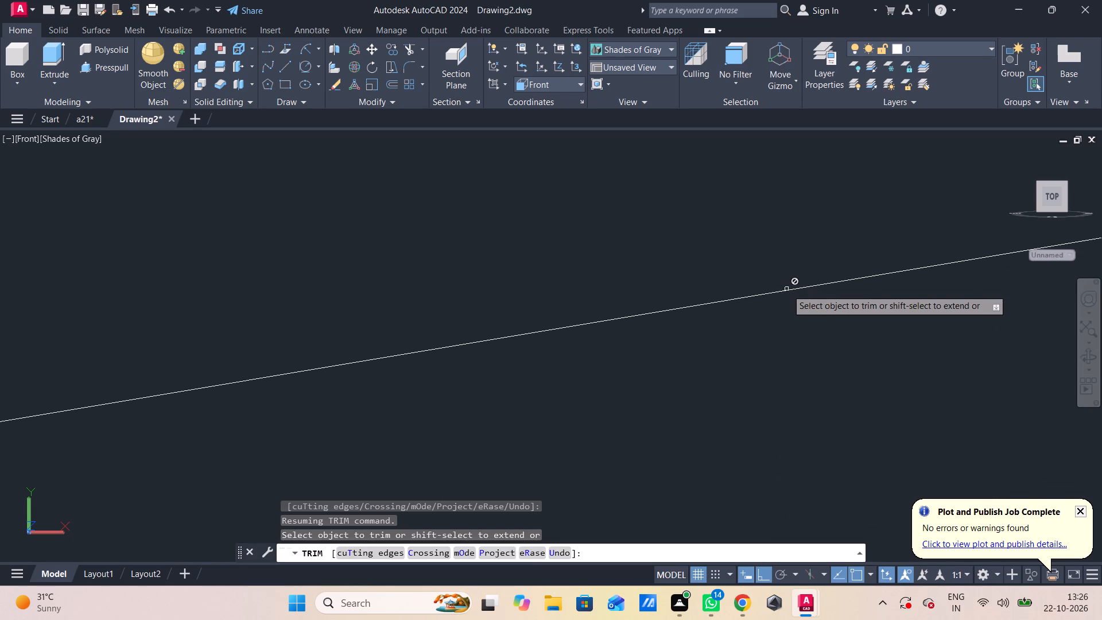
scroll(787, 289, "up", 7)
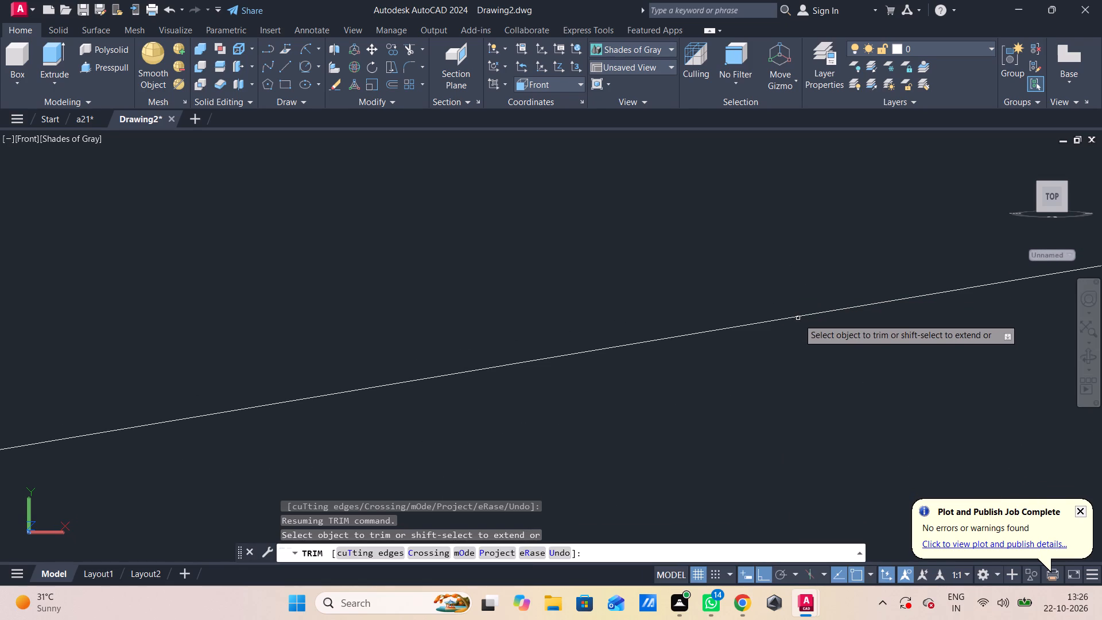
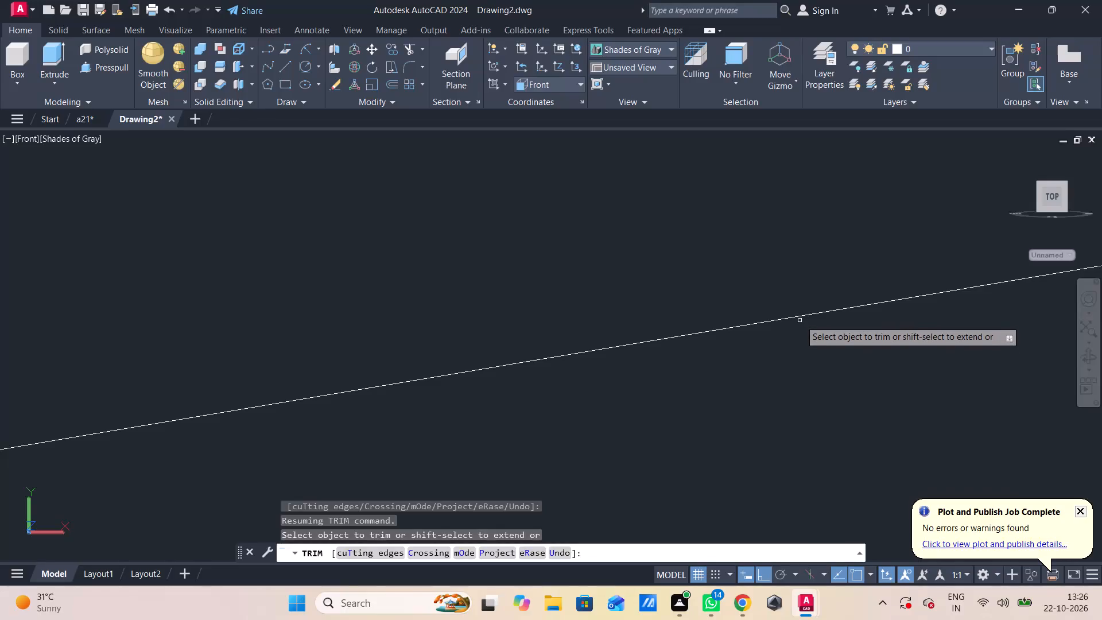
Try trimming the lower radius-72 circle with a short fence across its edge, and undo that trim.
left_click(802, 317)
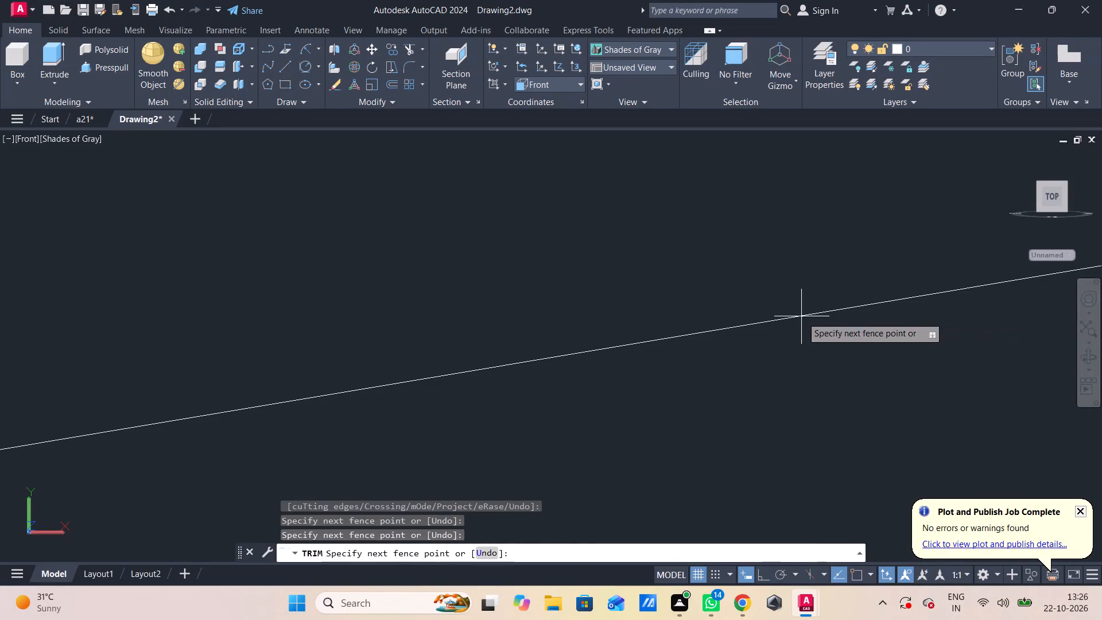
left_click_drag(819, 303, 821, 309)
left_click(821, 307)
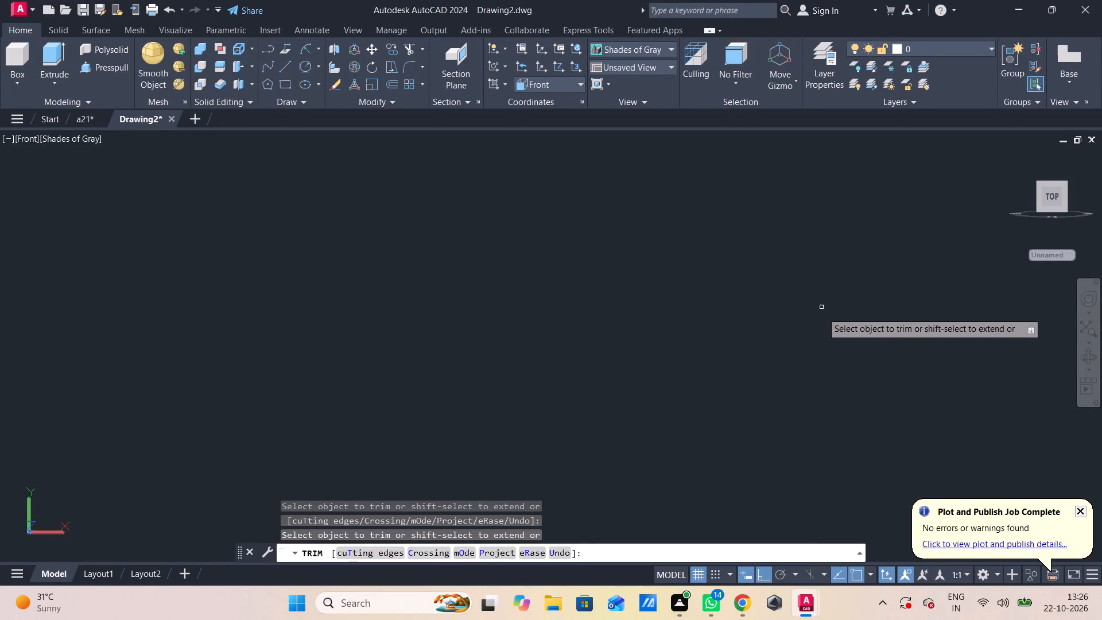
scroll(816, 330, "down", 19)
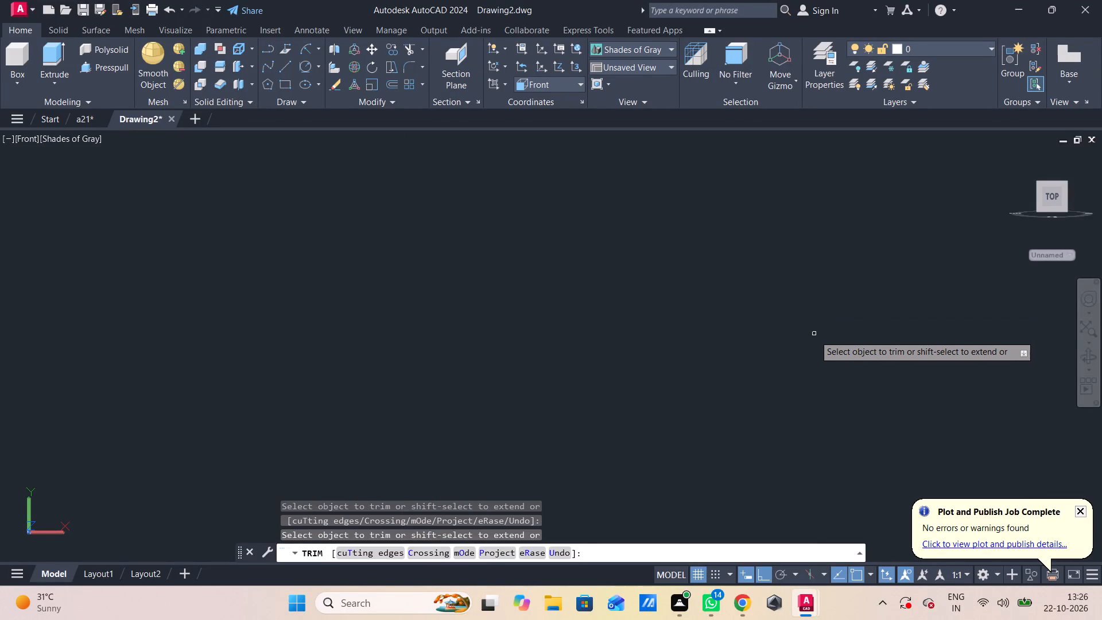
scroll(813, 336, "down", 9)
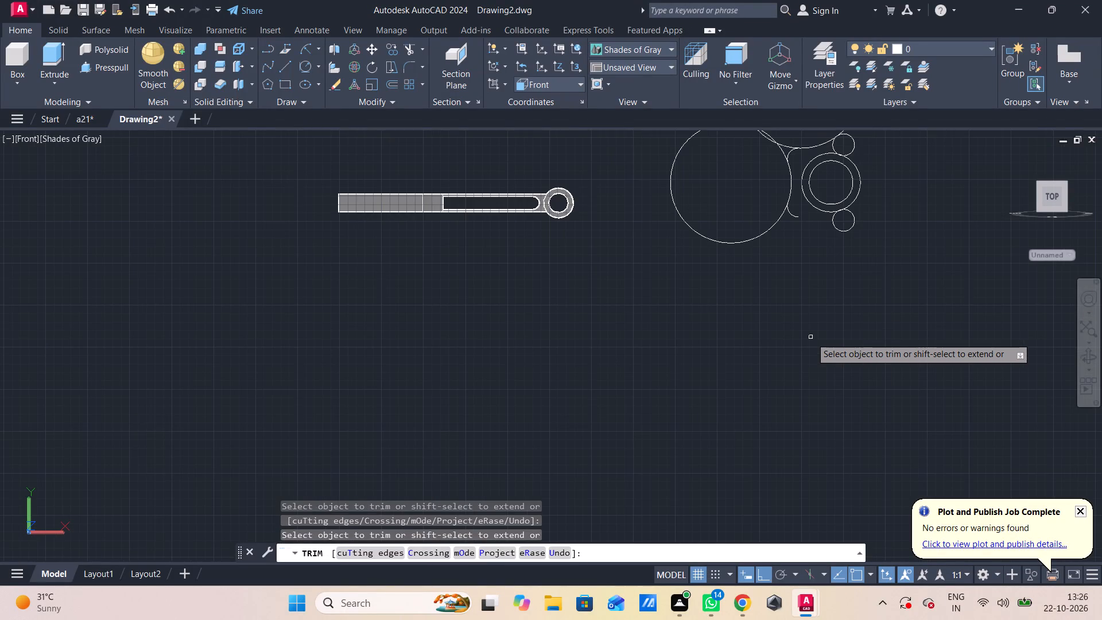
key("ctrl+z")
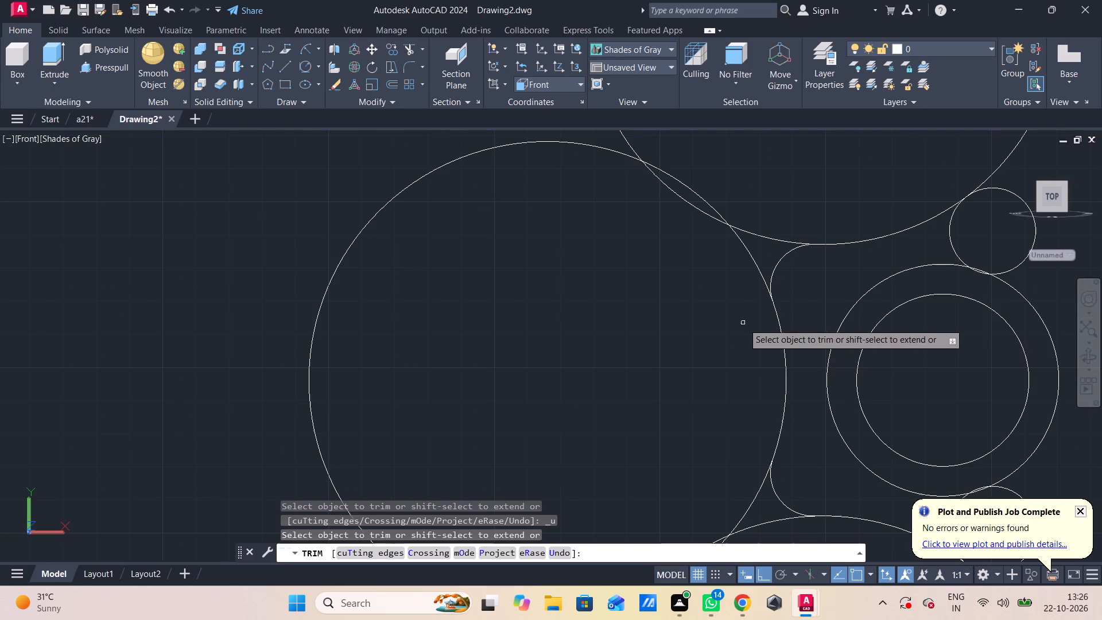
Trim the crossing arcs of the upper and arm-side radius-72 circles, up to the upper small arc nearest the arm.
left_click(709, 216)
left_click(715, 212)
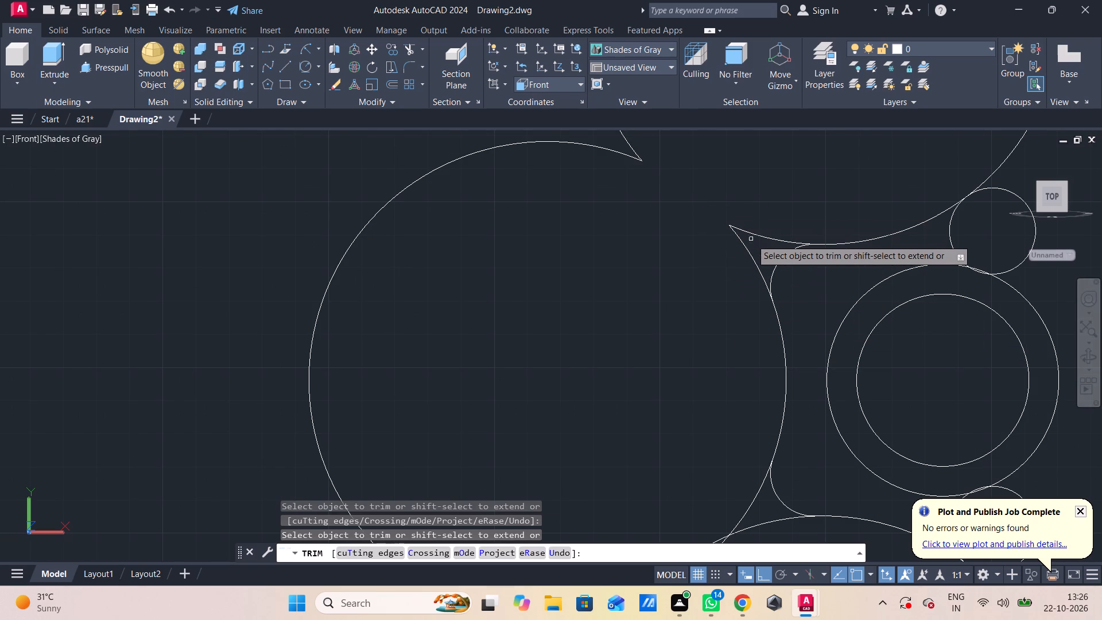
left_click(783, 241)
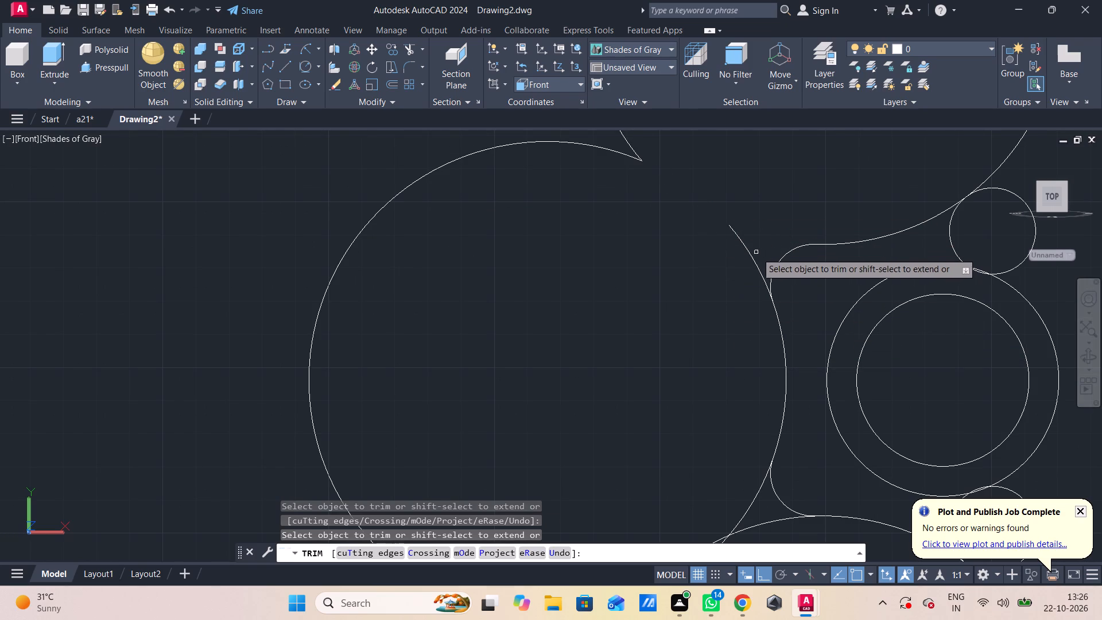
left_click(752, 257)
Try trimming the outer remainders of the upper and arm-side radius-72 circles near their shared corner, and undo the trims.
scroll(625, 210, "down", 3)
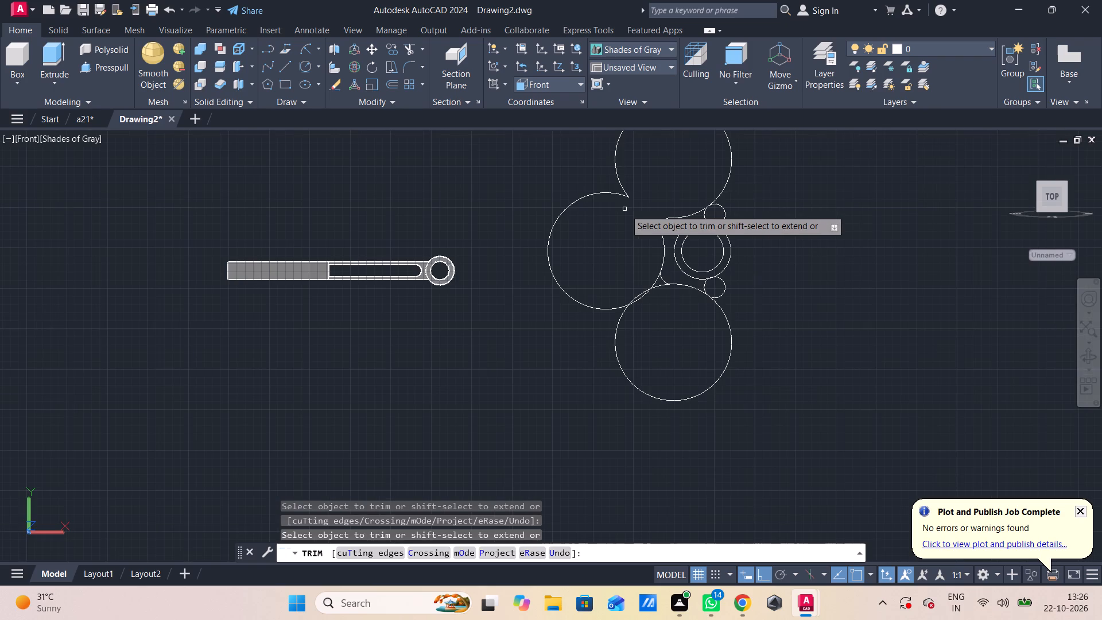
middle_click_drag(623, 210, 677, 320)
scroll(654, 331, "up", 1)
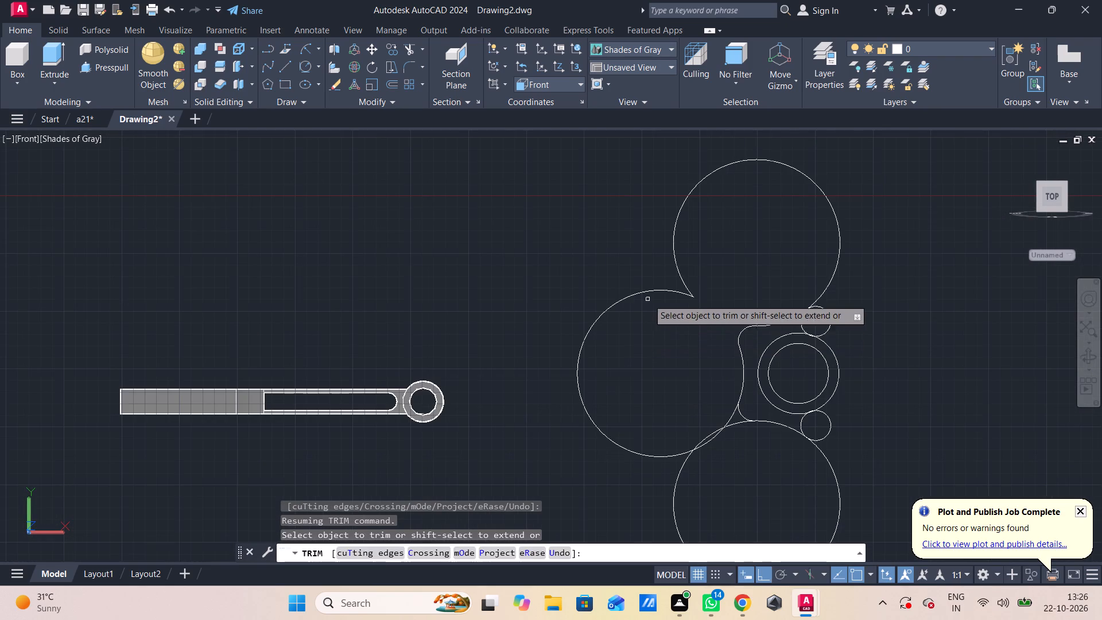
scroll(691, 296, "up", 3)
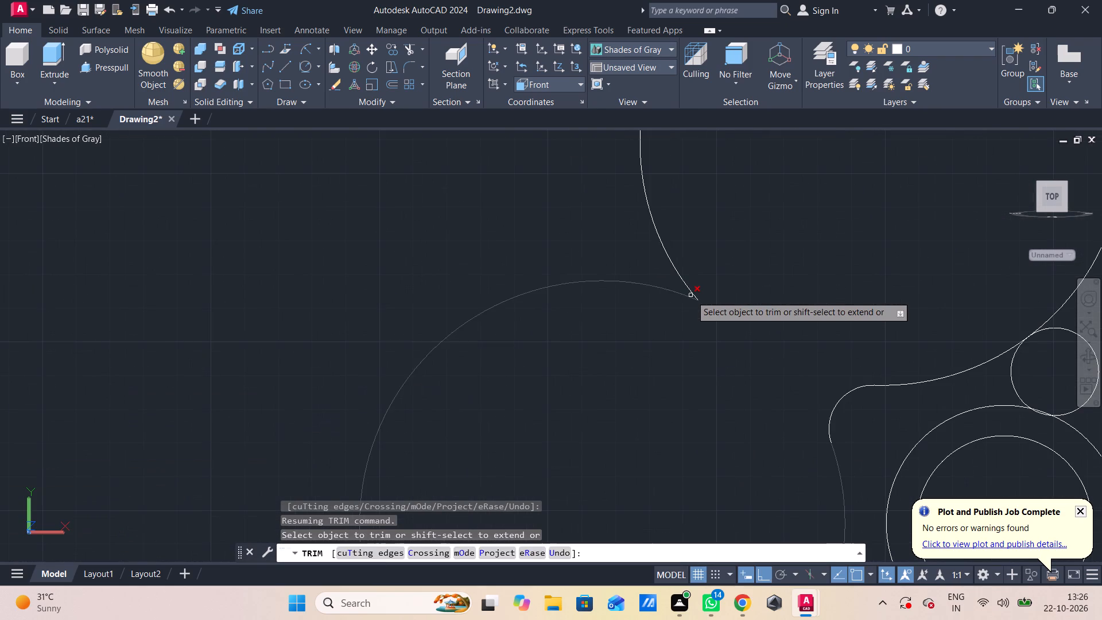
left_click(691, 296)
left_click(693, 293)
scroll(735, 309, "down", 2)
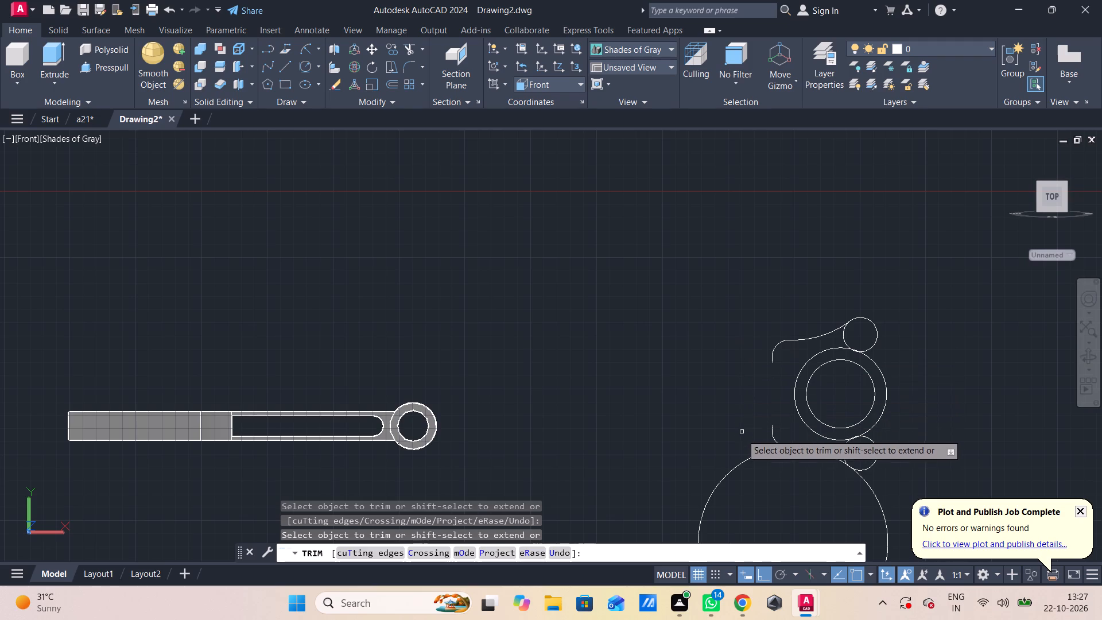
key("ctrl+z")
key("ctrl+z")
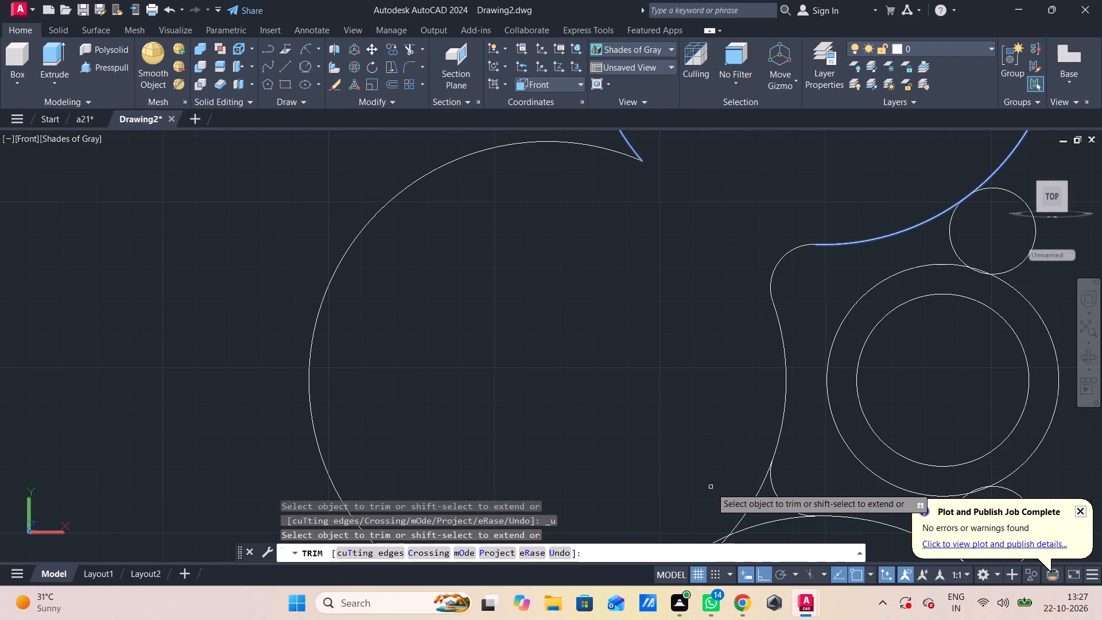
Trim the arm-side radius-72 circle to the concave arc between the two small arcs nearest the arm.
middle_click_drag(735, 506, 733, 356)
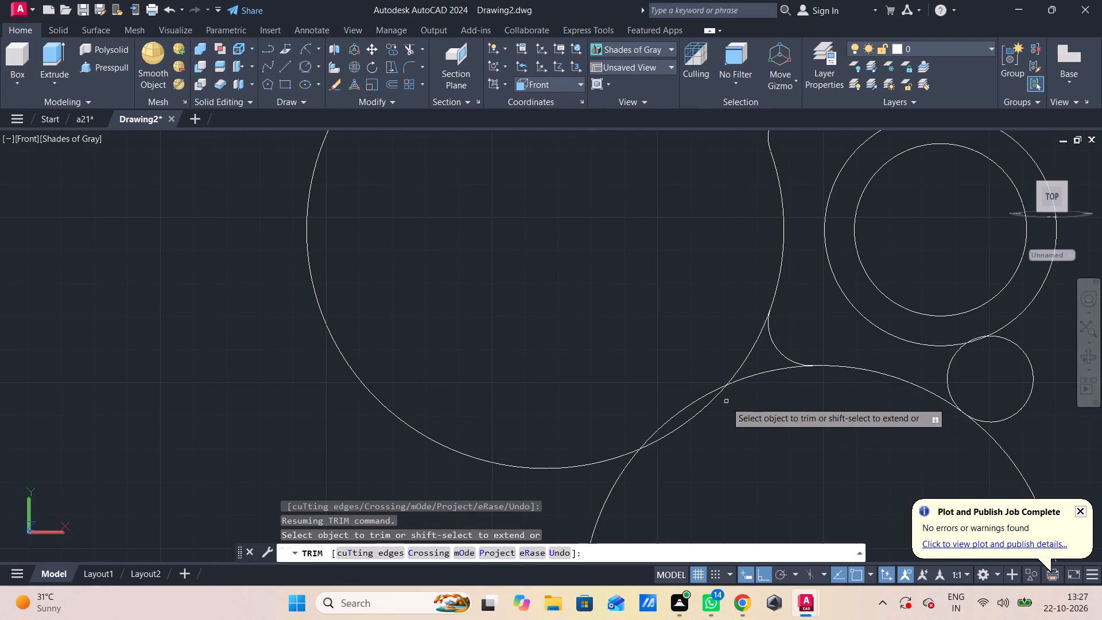
left_click(709, 406)
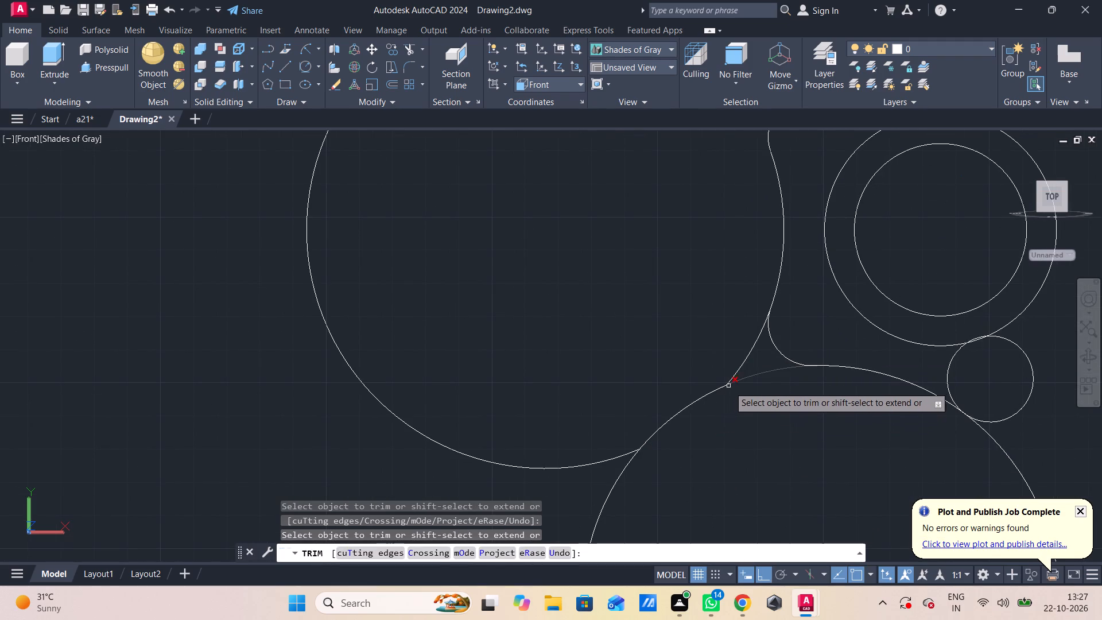
left_click(750, 358)
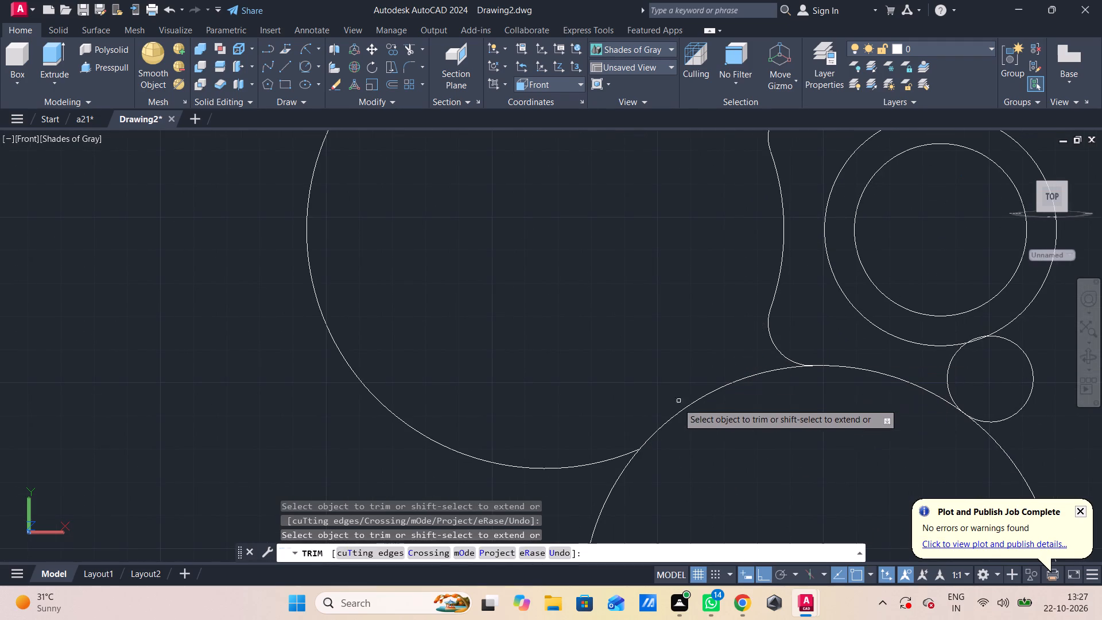
left_click(609, 456)
left_click(599, 471)
Trim off the outer part of the upper radius-72 circle, keeping the tangent arc between the two upper small rounds.
scroll(599, 470, "down", 1)
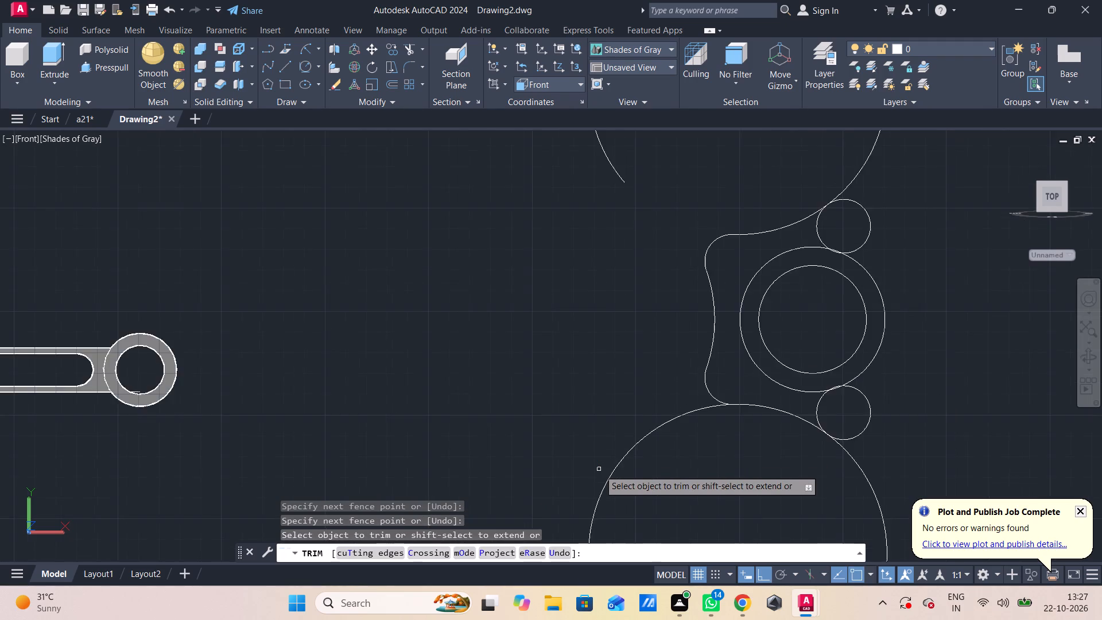
scroll(599, 469, "down", 1)
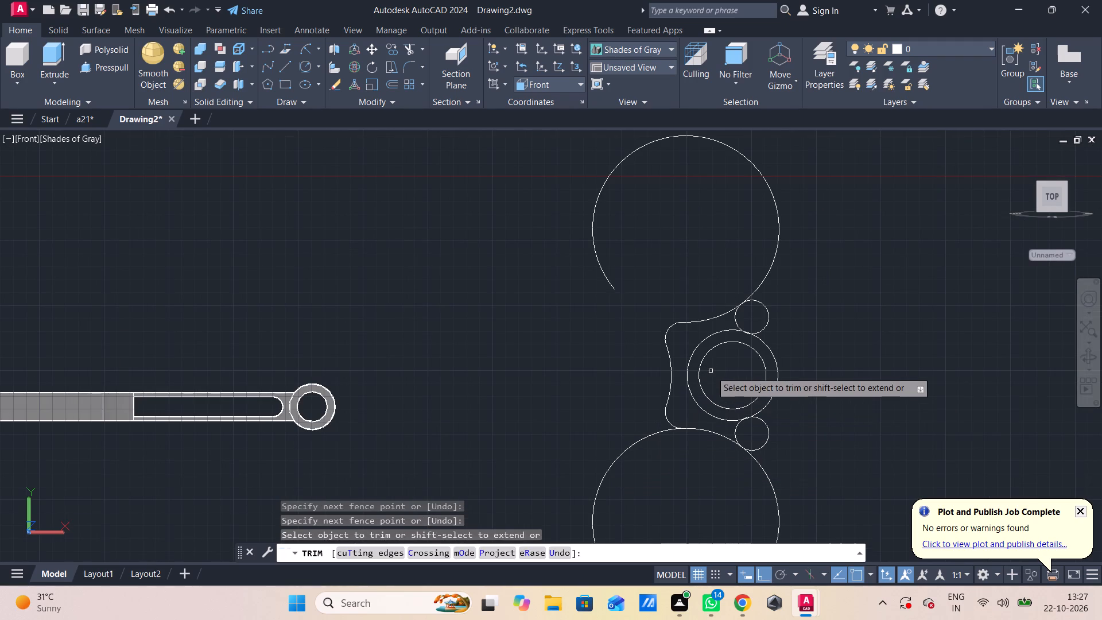
middle_click_drag(711, 374, 710, 470)
scroll(766, 375, "up", 2)
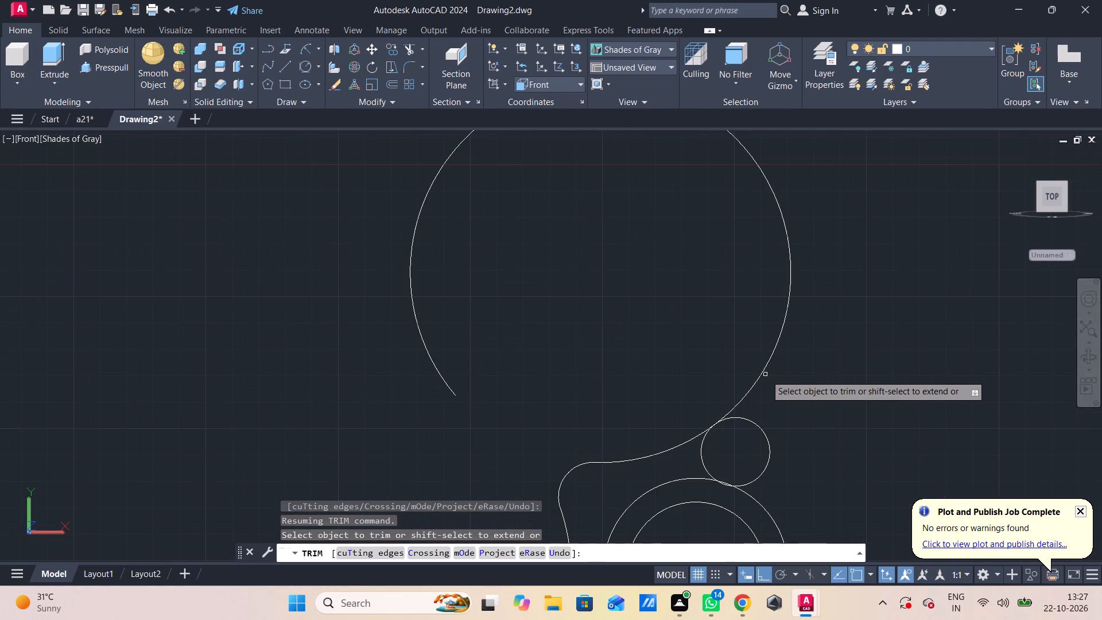
left_click(766, 371)
scroll(766, 370, "down", 2)
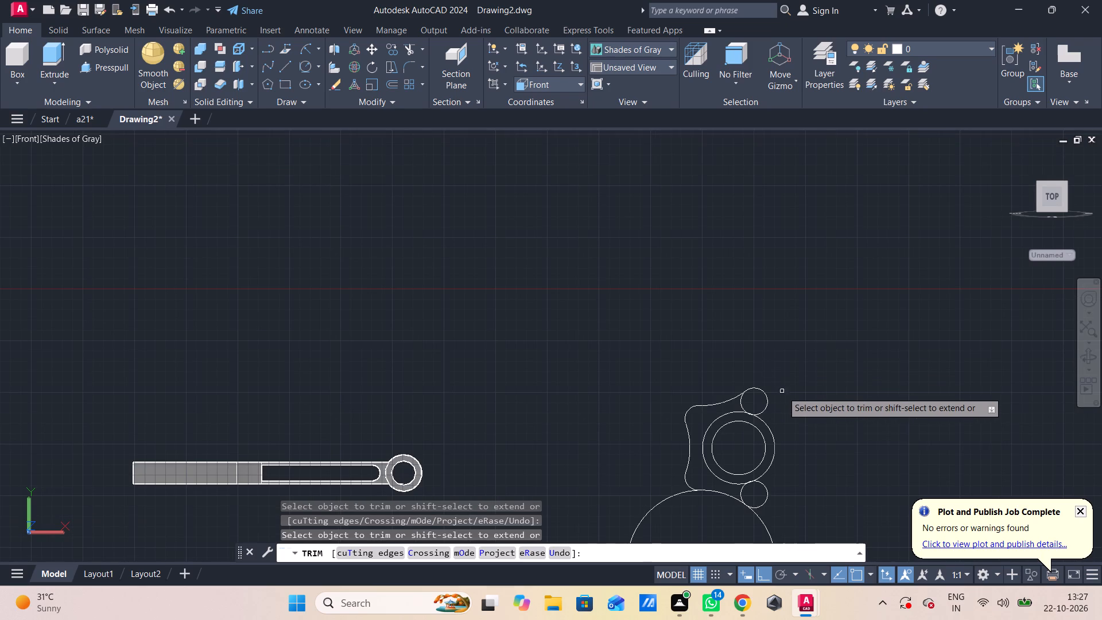
middle_click_drag(786, 470, 778, 413)
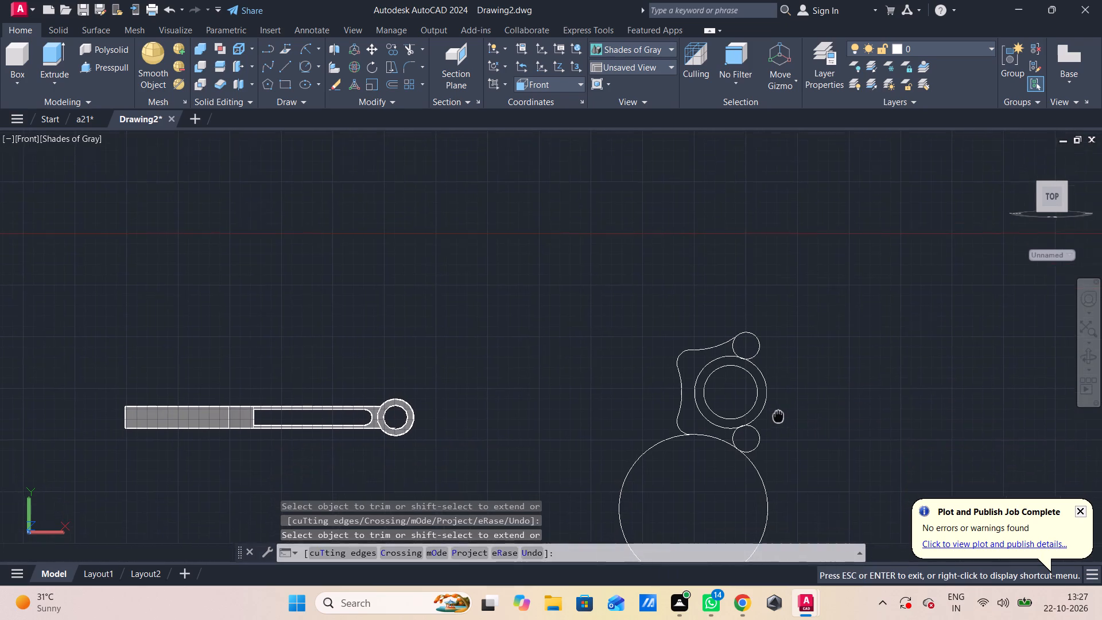
middle_click_drag(778, 413, 773, 400)
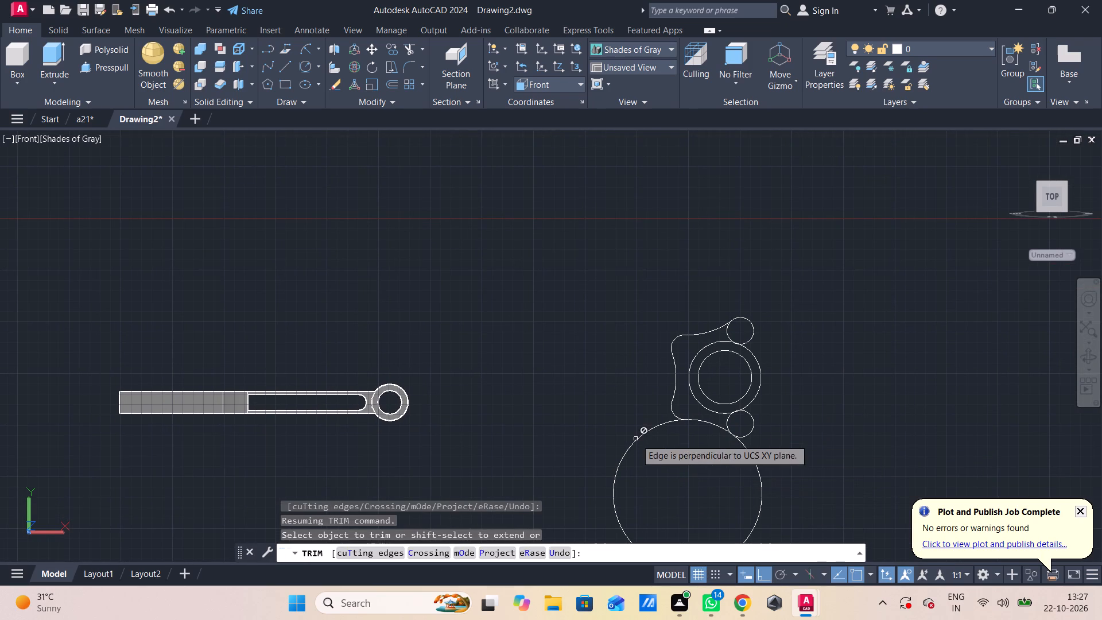
key("Escape")
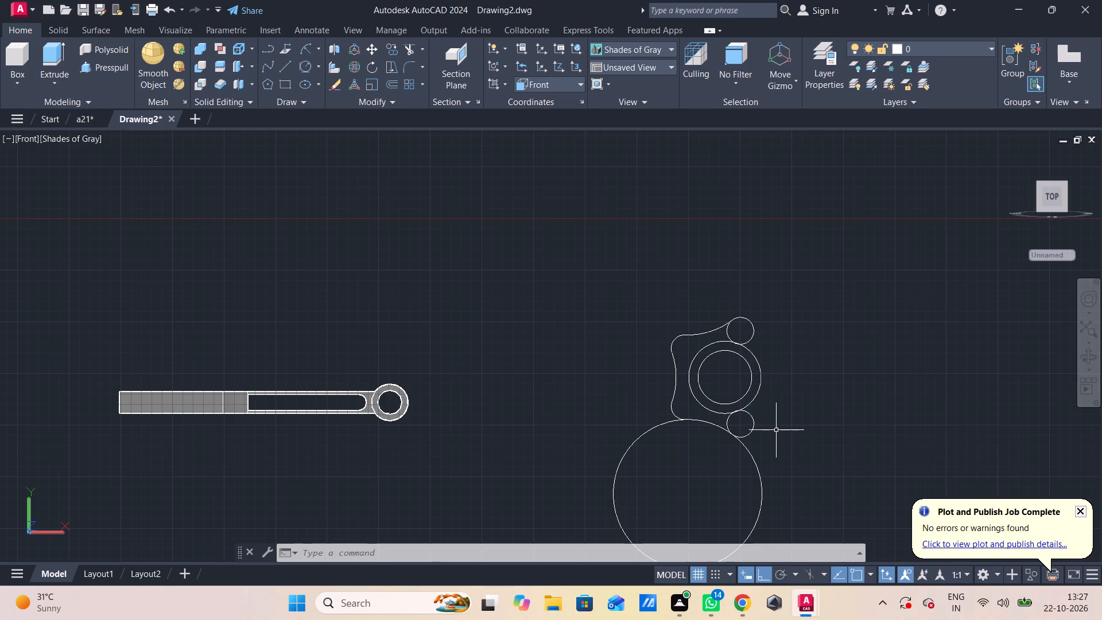
Draw a horizontal construction line about 103 long from the concentric circles' centre, pointing away from the arm.
type("l")
key("space")
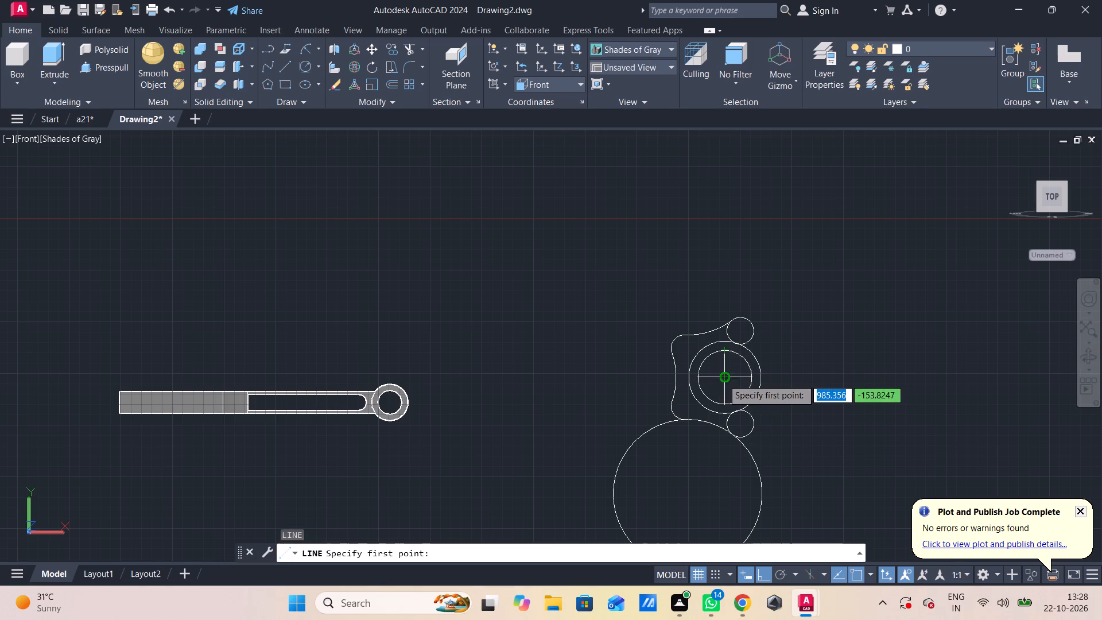
left_click(727, 379)
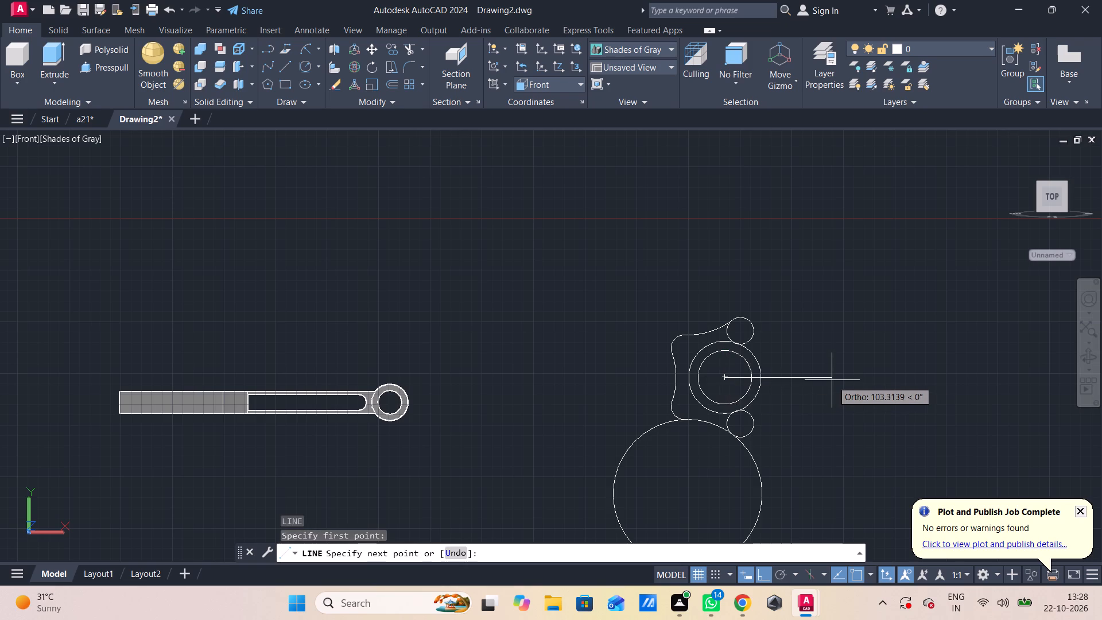
left_click(832, 381)
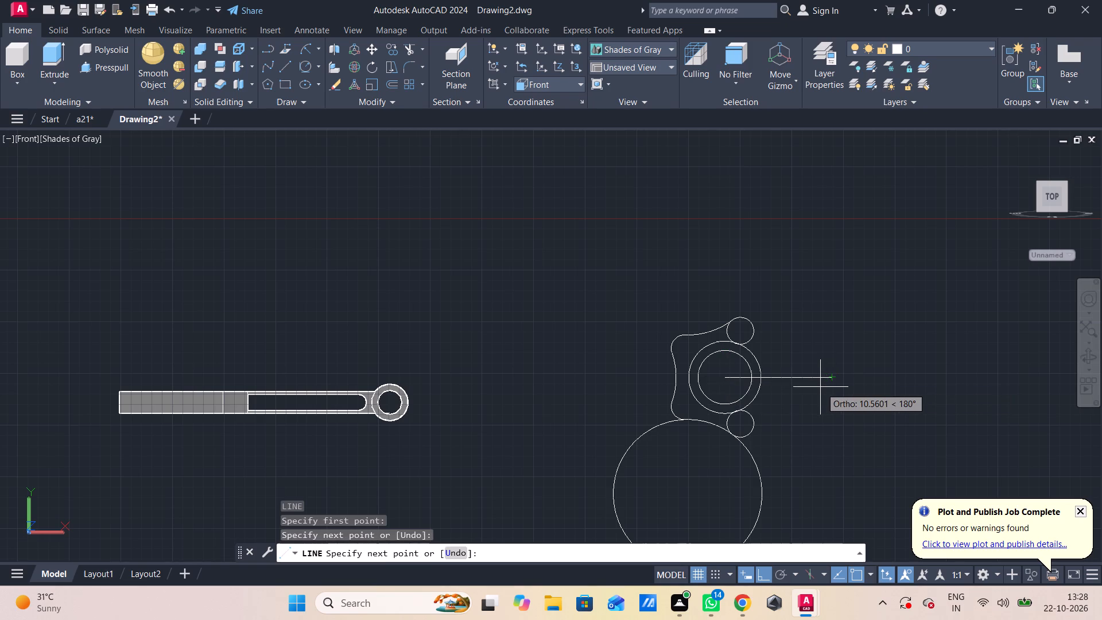
key("Escape")
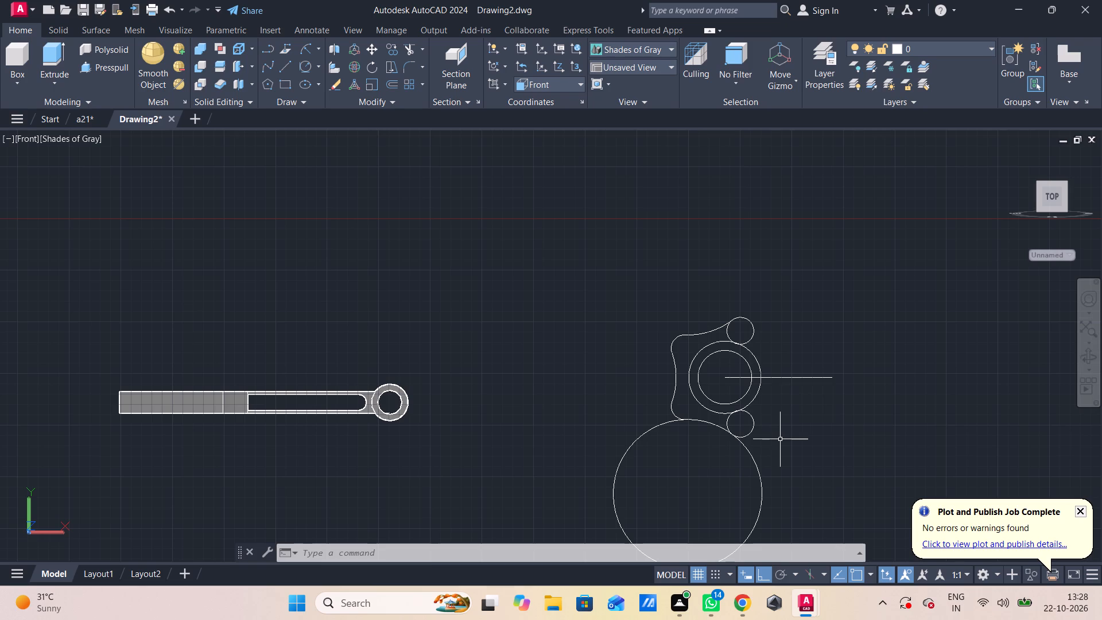
Draw connected lines from the upper small circle's centre: 17 and 54 horizontally away from the arm, and vertically down to the construction line.
key("l")
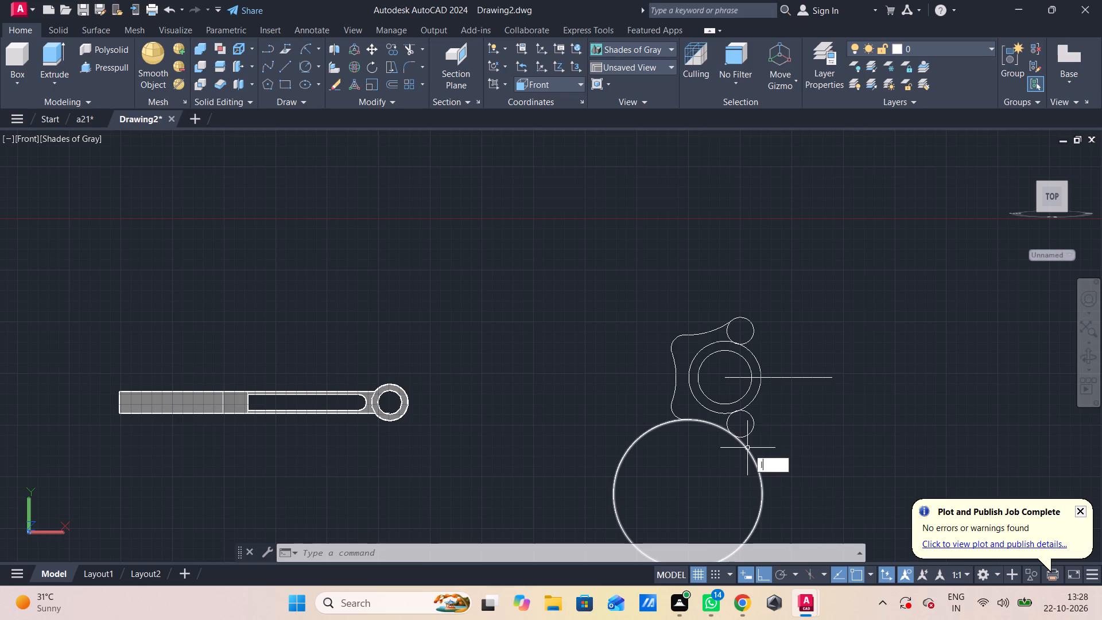
key("space")
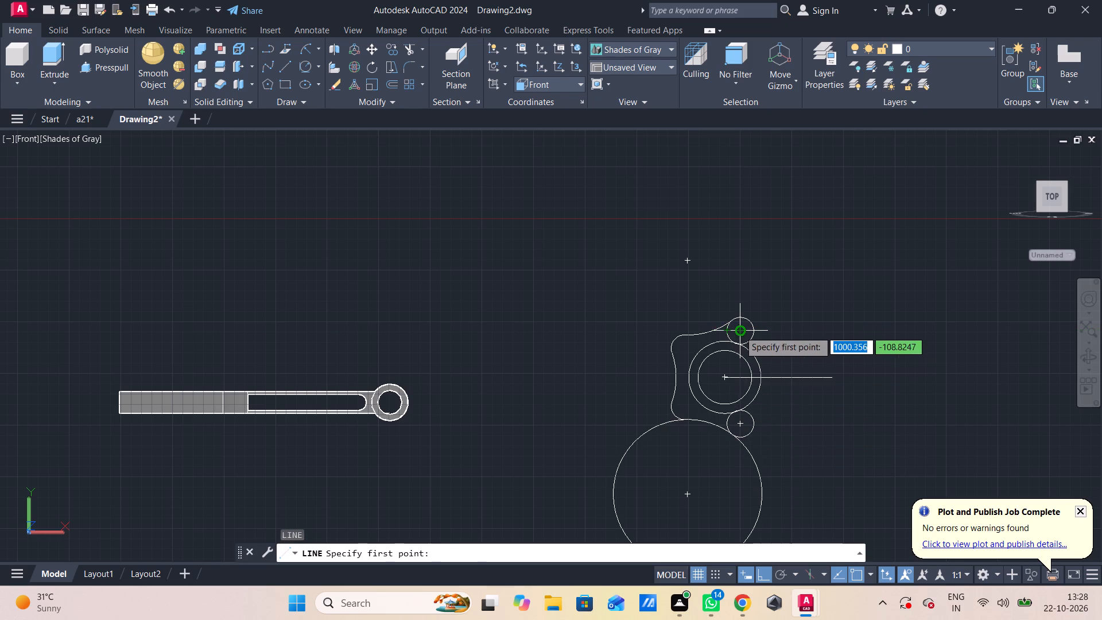
left_click(739, 331)
type("17")
key("Return")
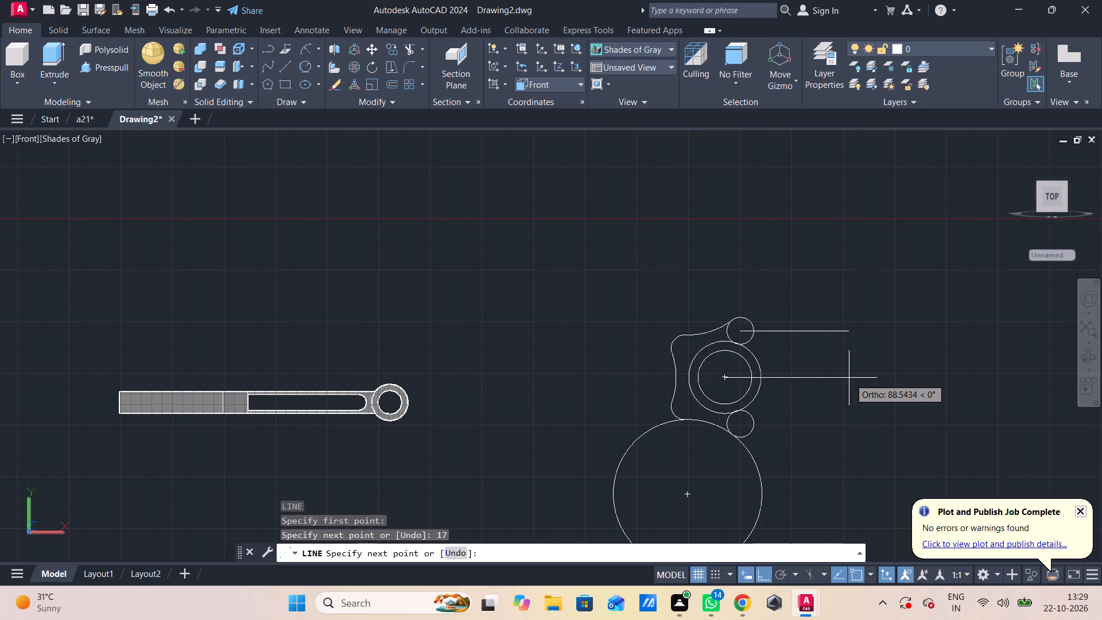
type("54")
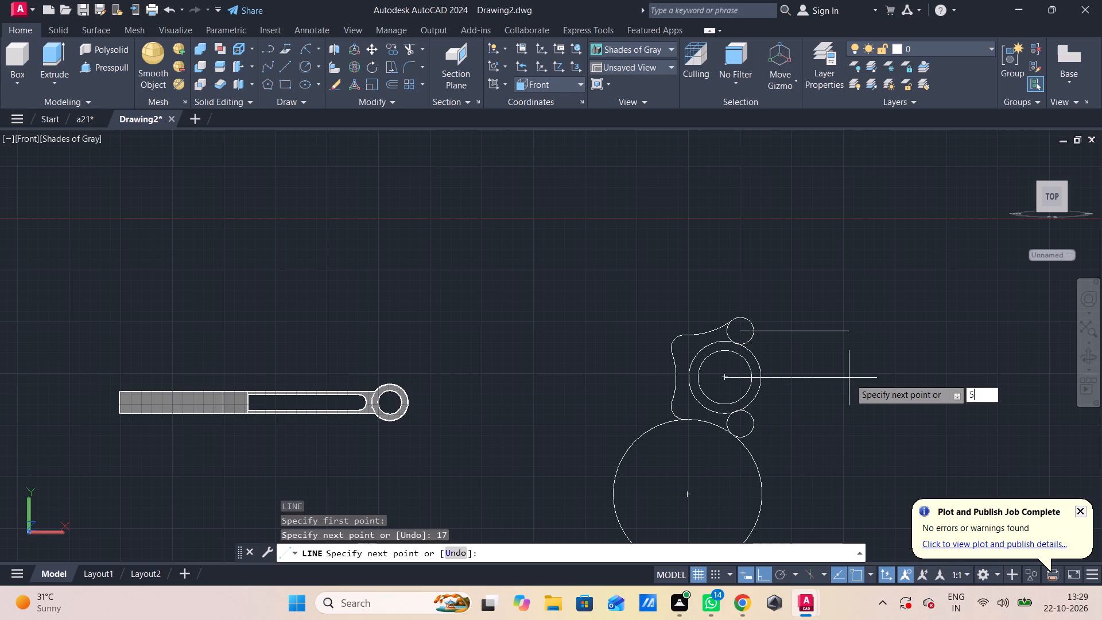
key("Return")
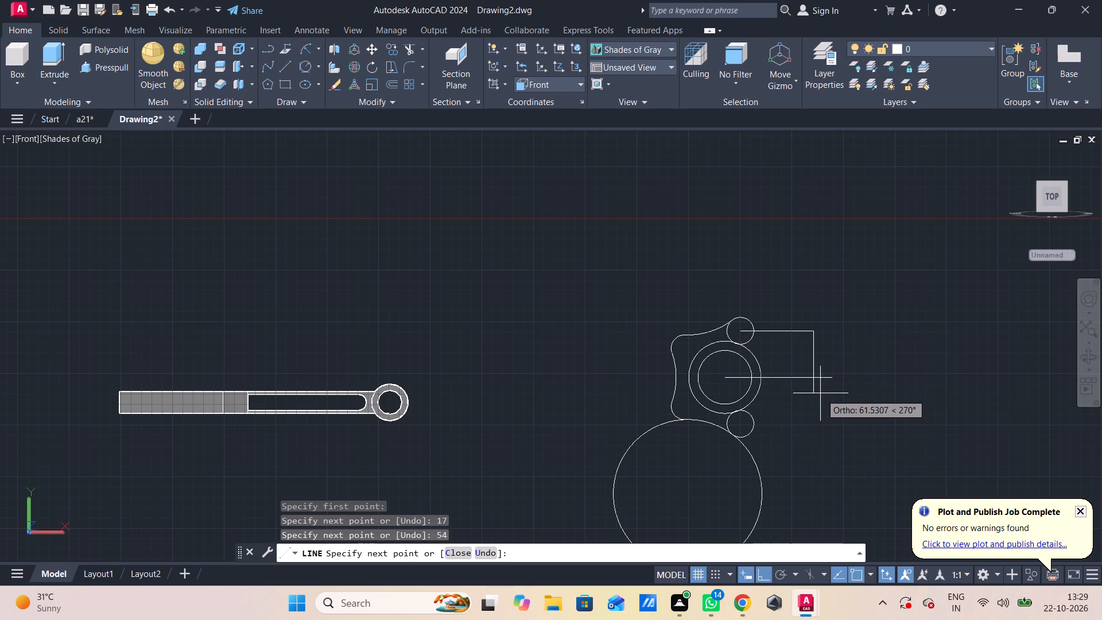
left_click(818, 381)
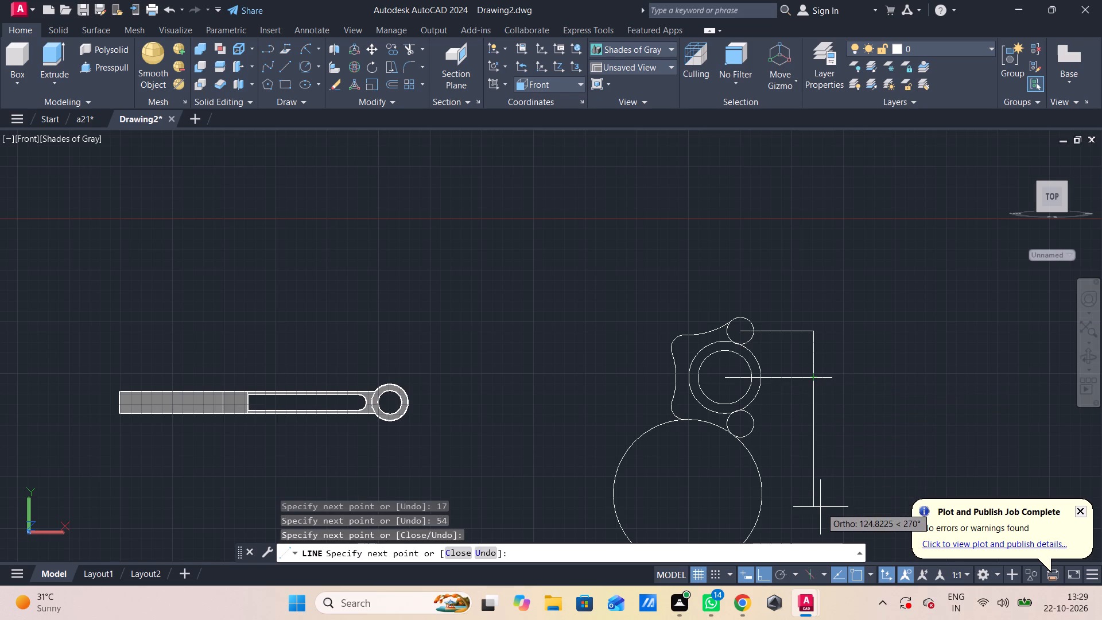
key("Escape")
Draw a radius-13 circle centred where the vertical line meets the horizontal construction line.
type("c")
key("space")
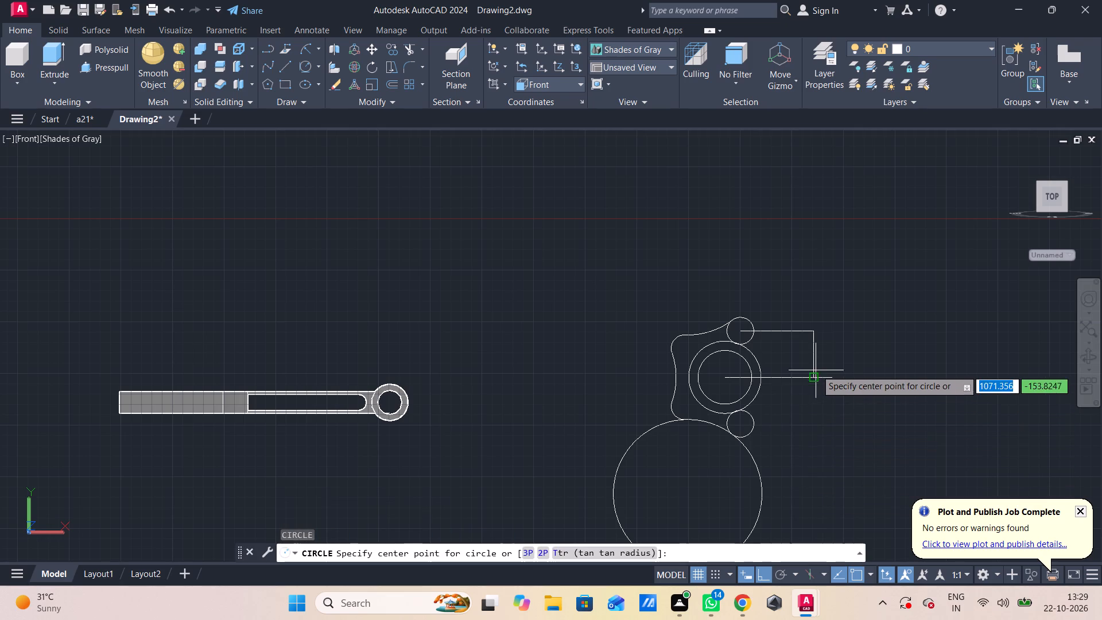
left_click(814, 381)
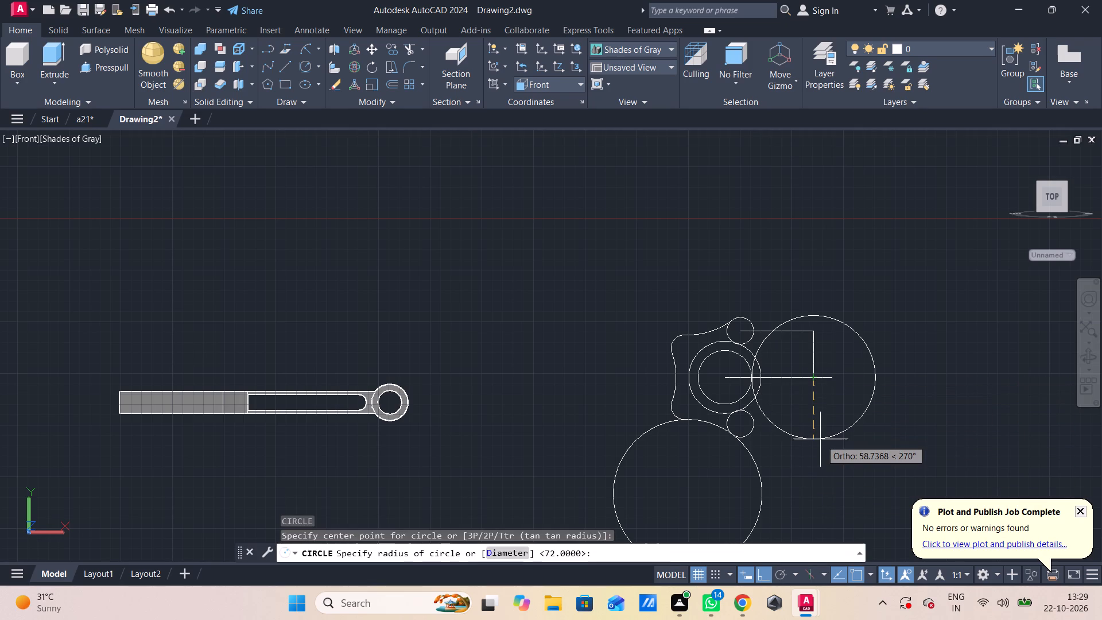
type("13")
key("Return")
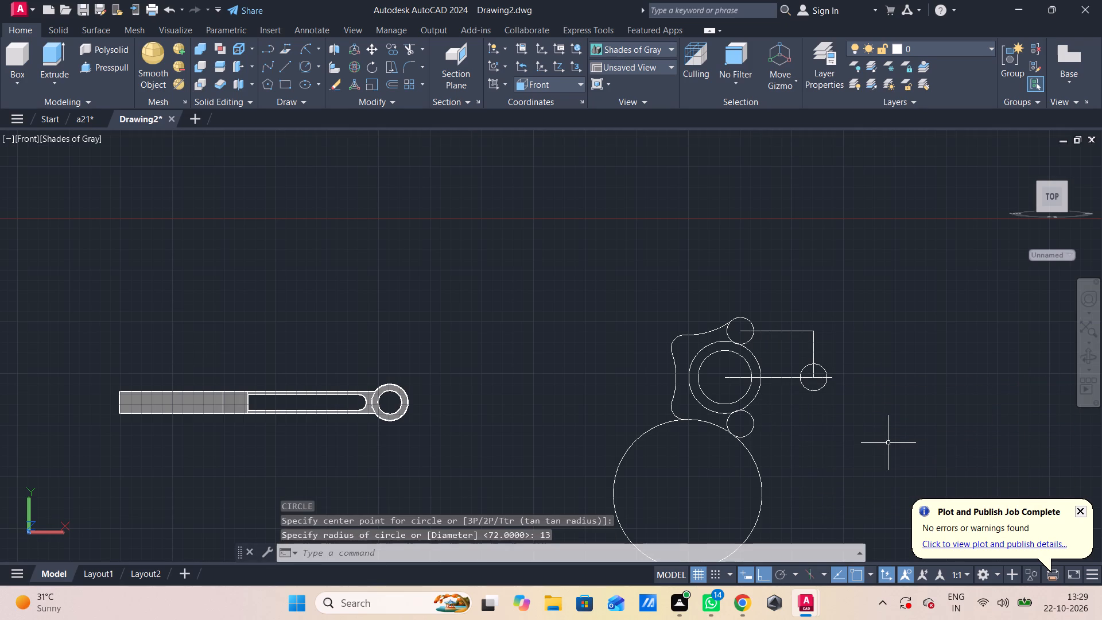
scroll(870, 456, "up", 2)
key("Escape")
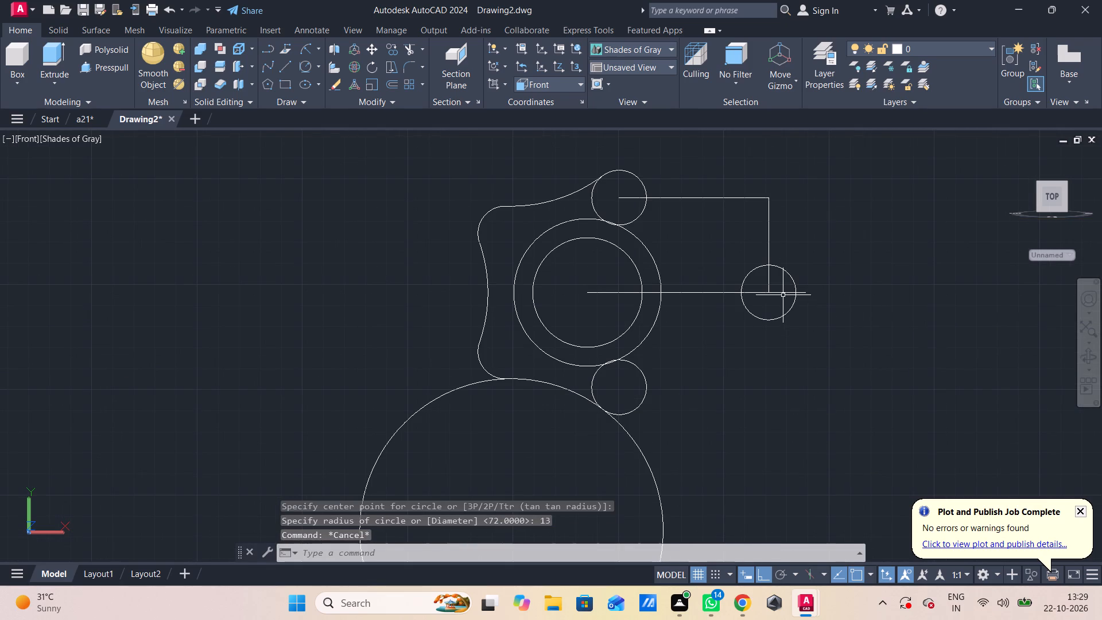
Delete the horizontal and vertical construction lines, including the short leftover line inside the upper small circle.
left_click(783, 293)
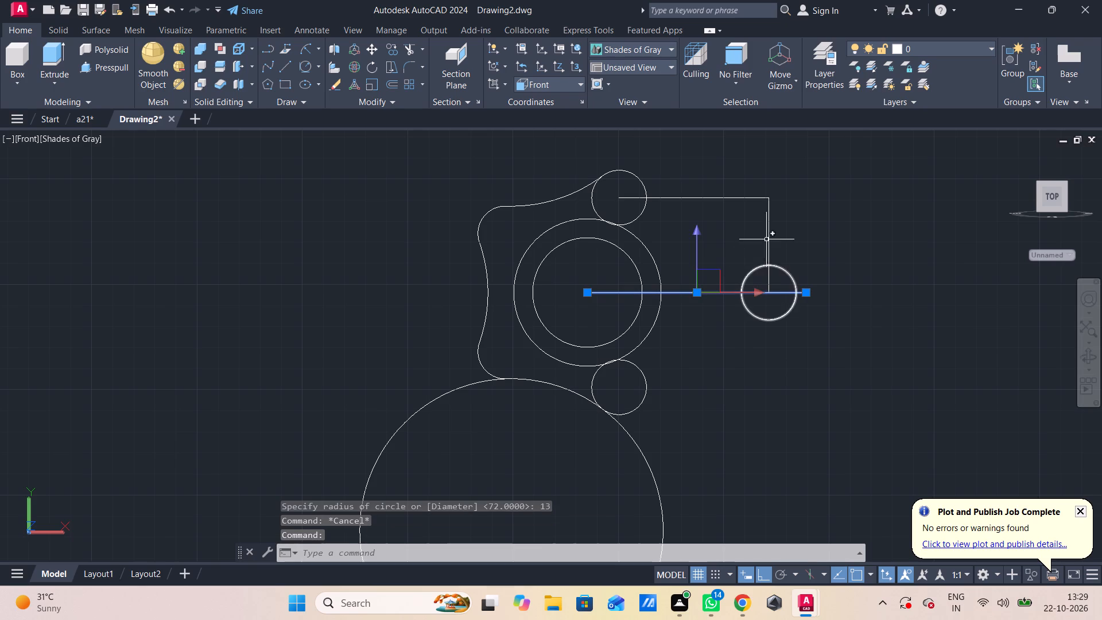
left_click(777, 222)
left_click(758, 232)
left_click(745, 175)
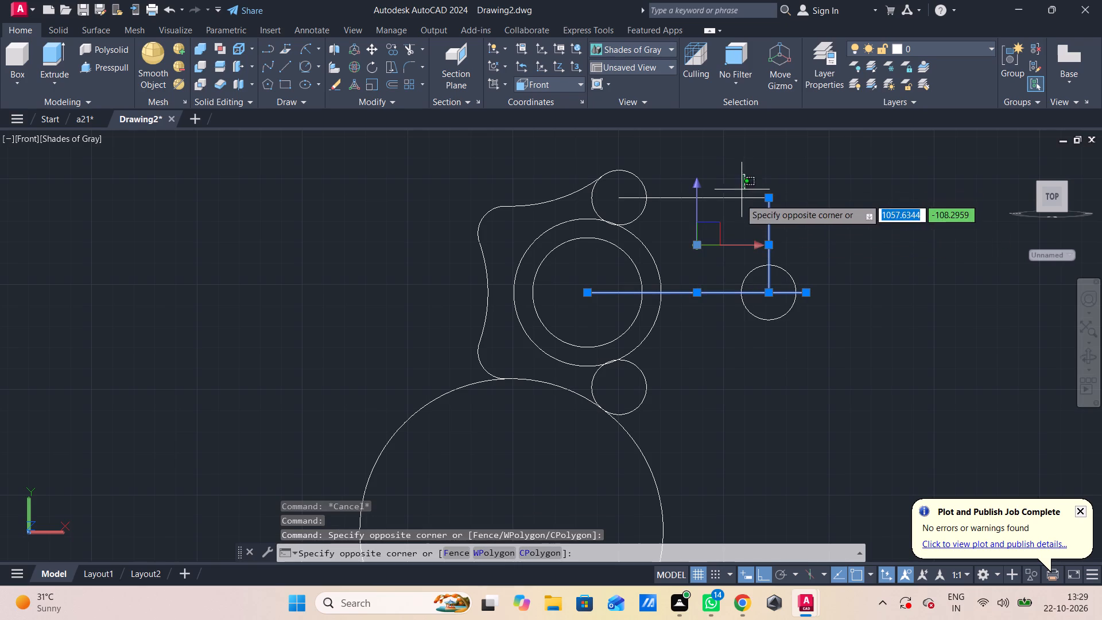
left_click(738, 210)
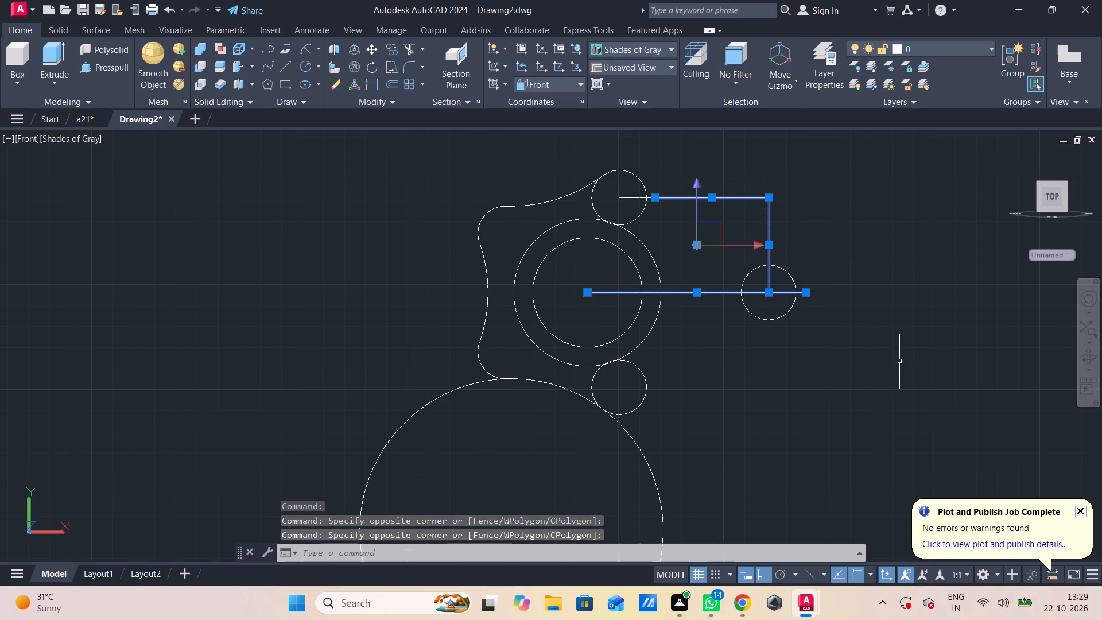
key("Delete")
left_click(638, 196)
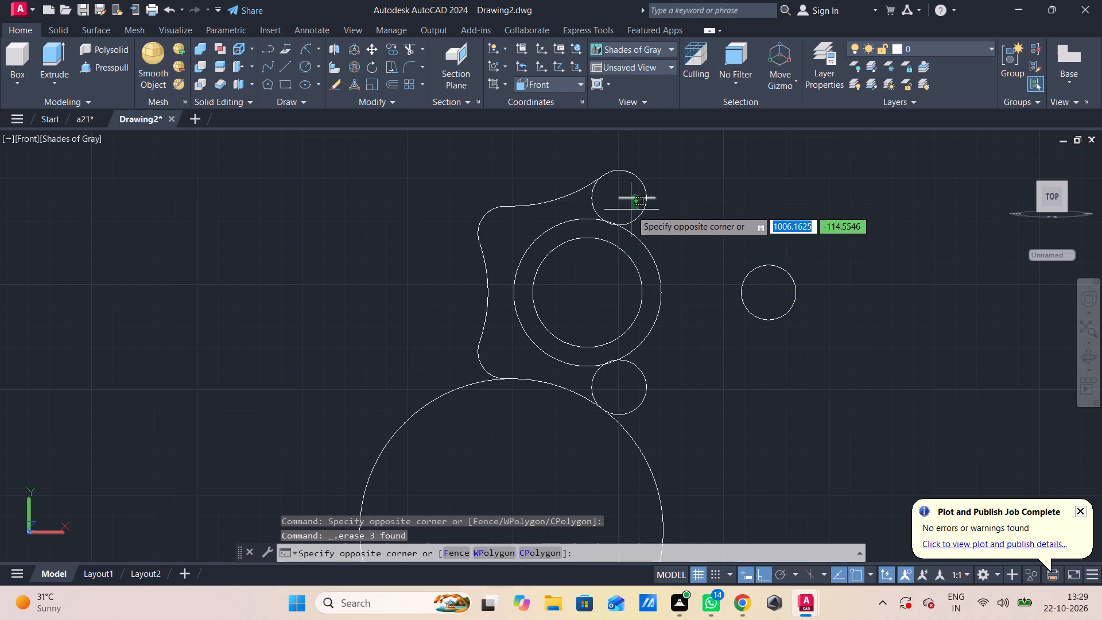
left_click(631, 210)
key("Delete")
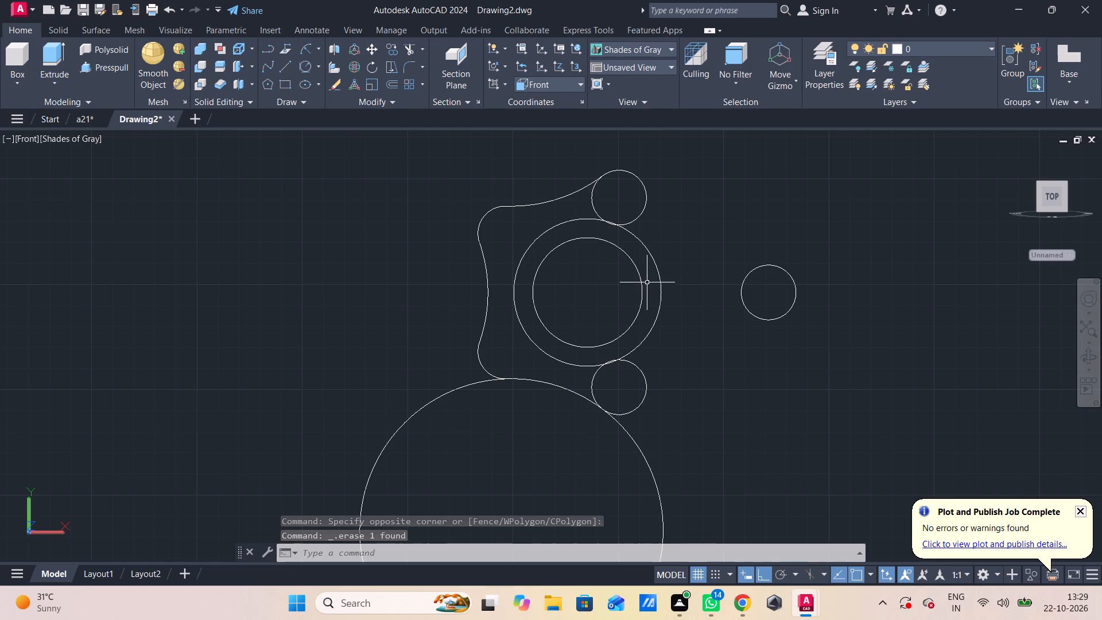
Draw two radius-72 circles tangent to the far end circle, one also tangent to the upper small circle, the other to the lower.
left_click(308, 65)
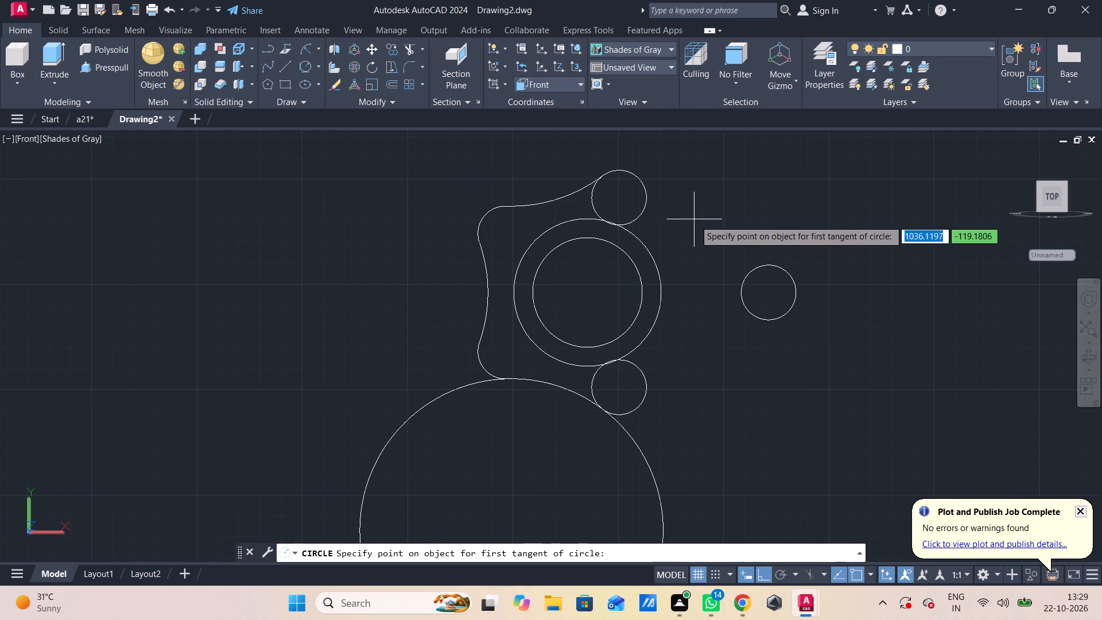
left_click(647, 205)
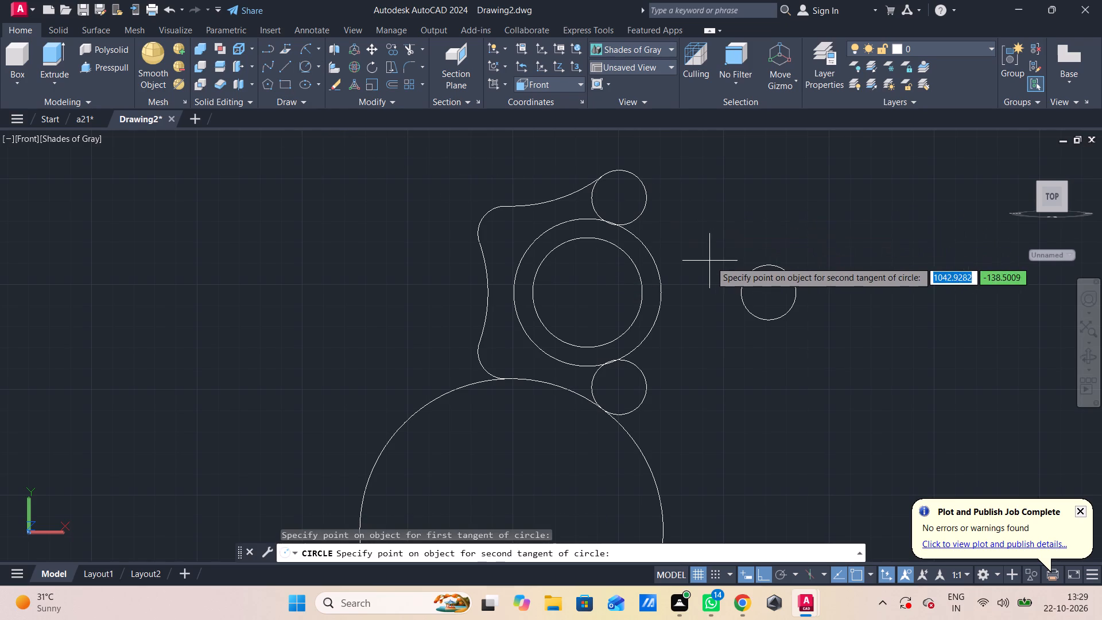
left_click(747, 274)
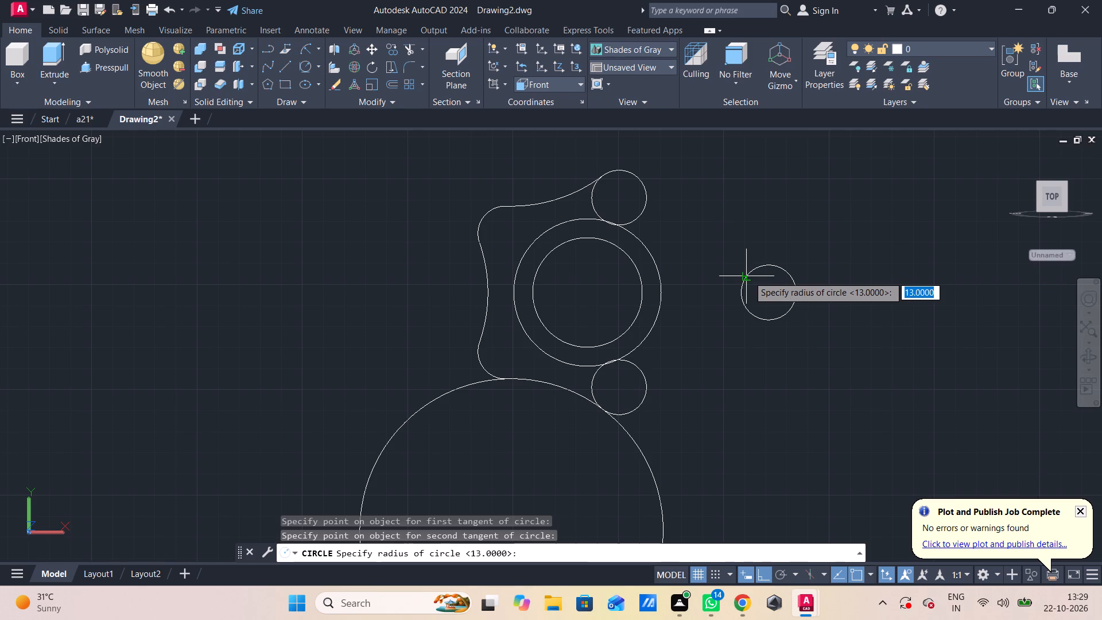
type("72")
key("Return")
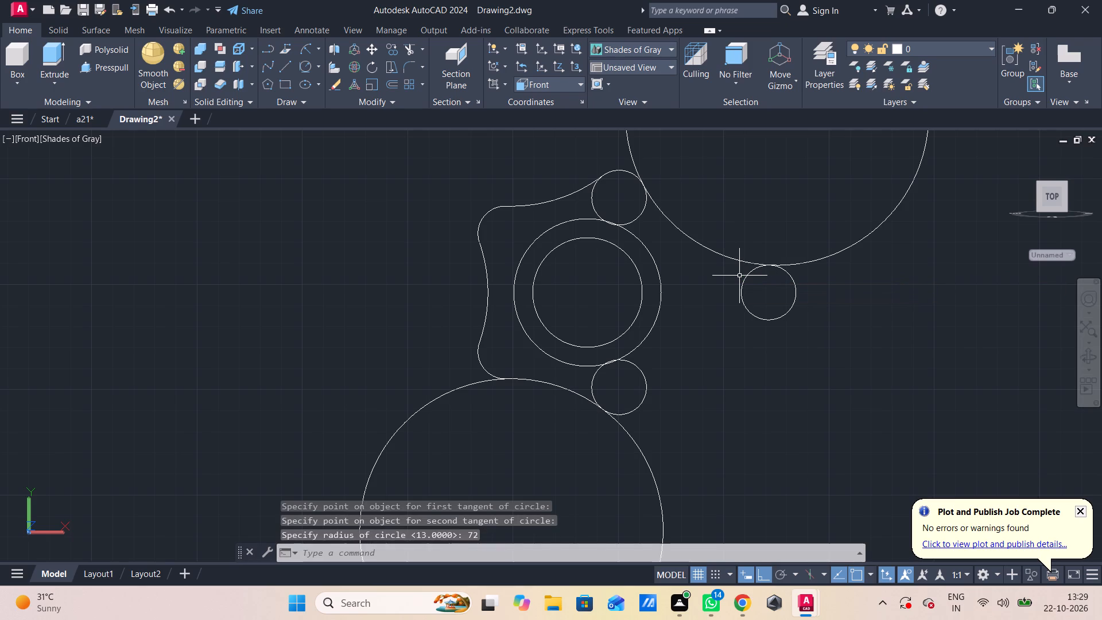
left_click(299, 70)
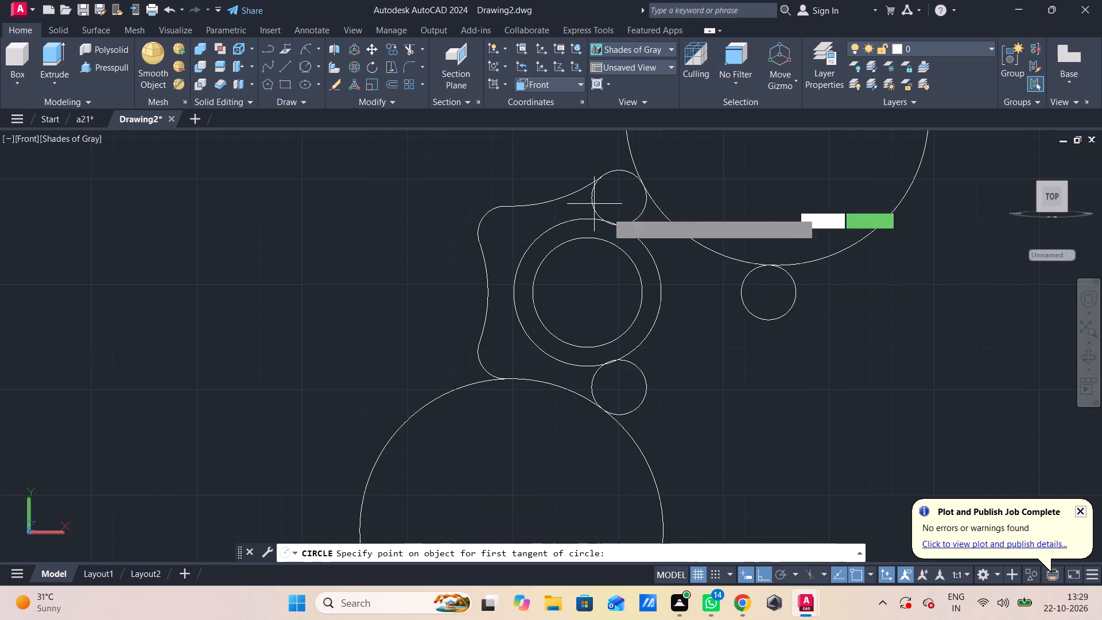
left_click(750, 316)
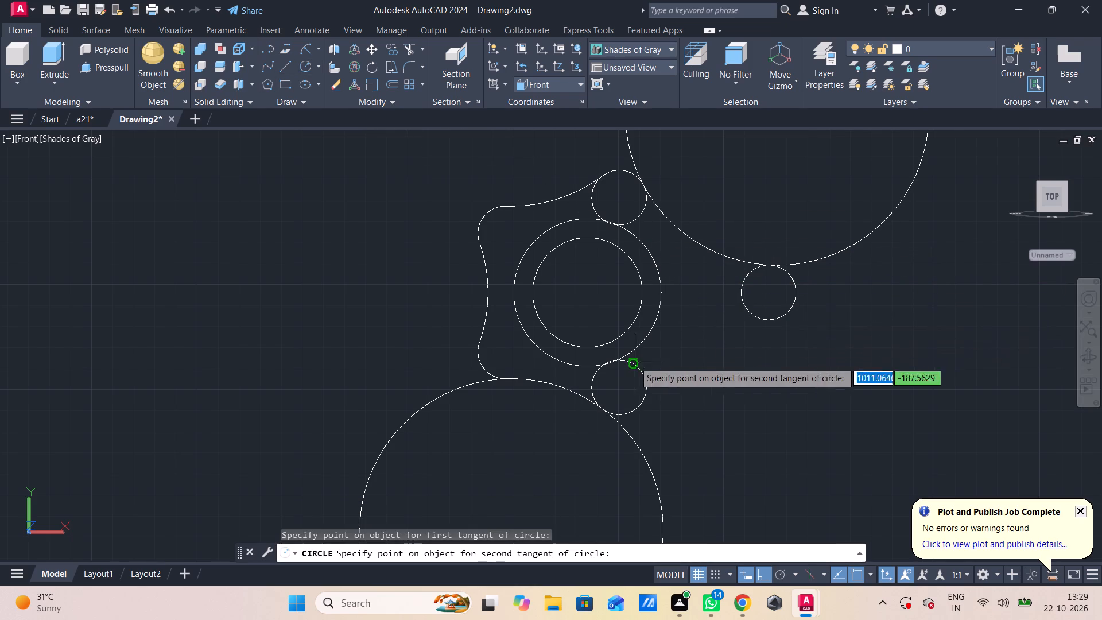
left_click(644, 384)
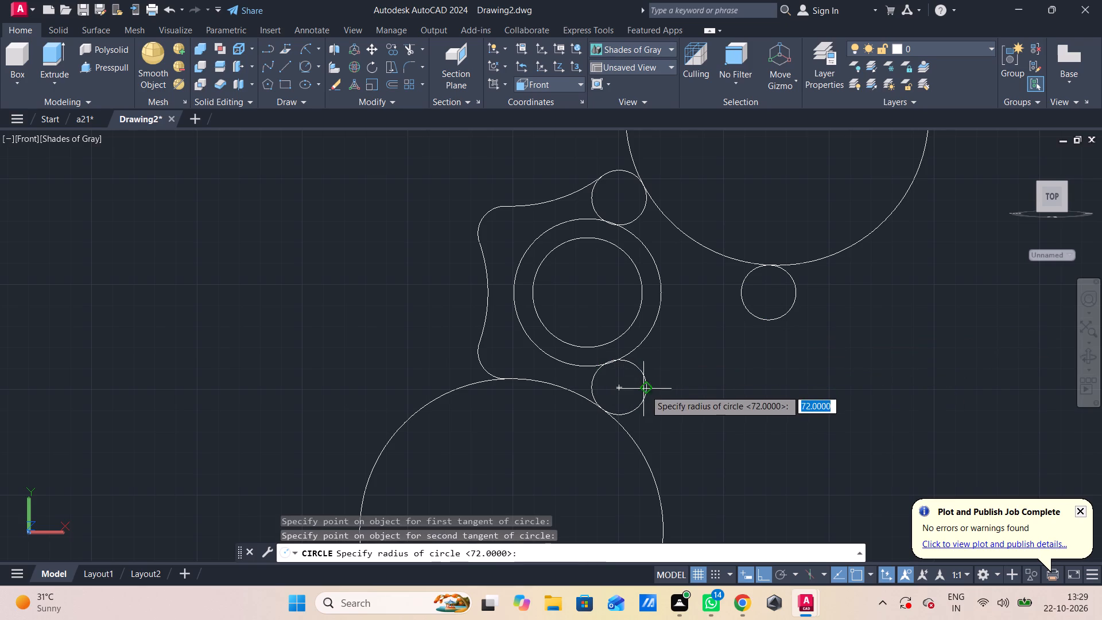
key("space")
Trim away the inner part of the upper small circle, keeping only its outer rounded arc between the tangent curves.
scroll(678, 412, "down", 1)
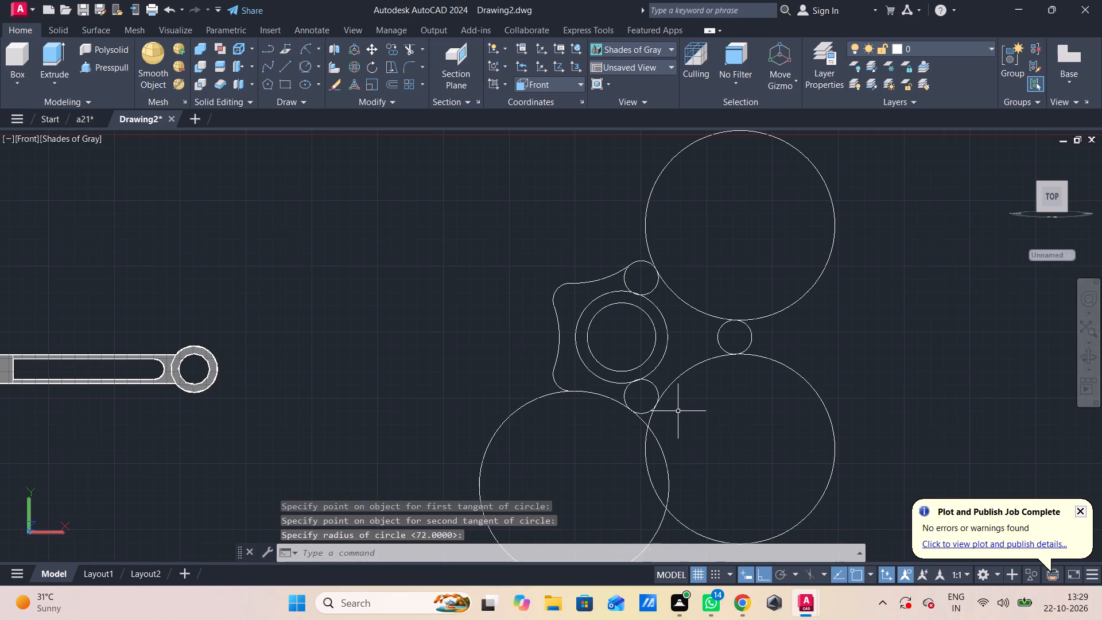
middle_click_drag(681, 401, 679, 362)
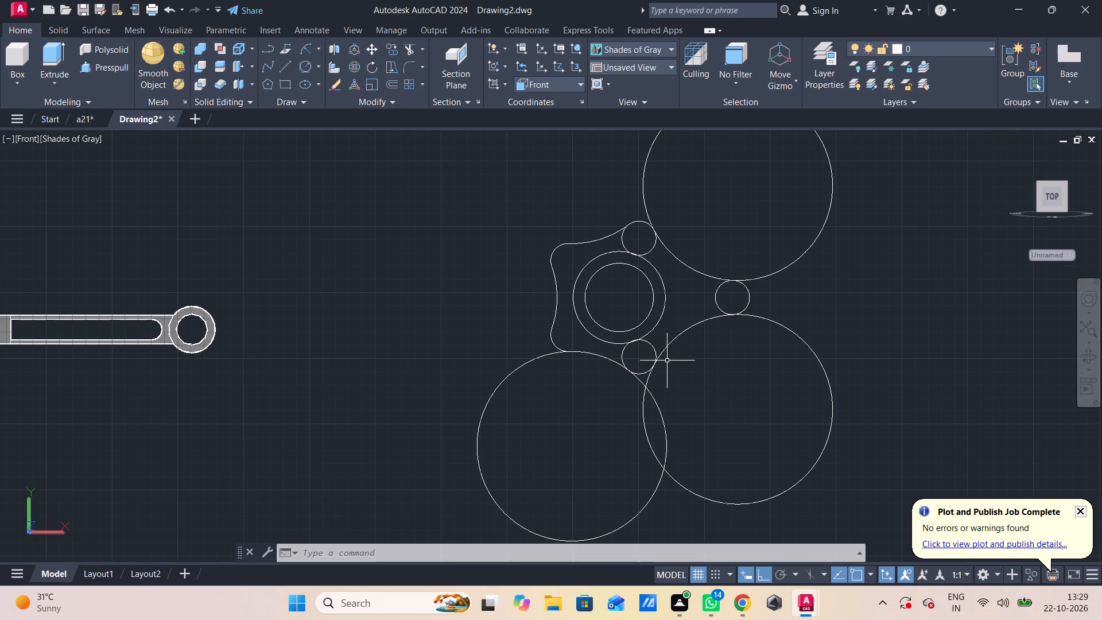
type("tr")
key("space")
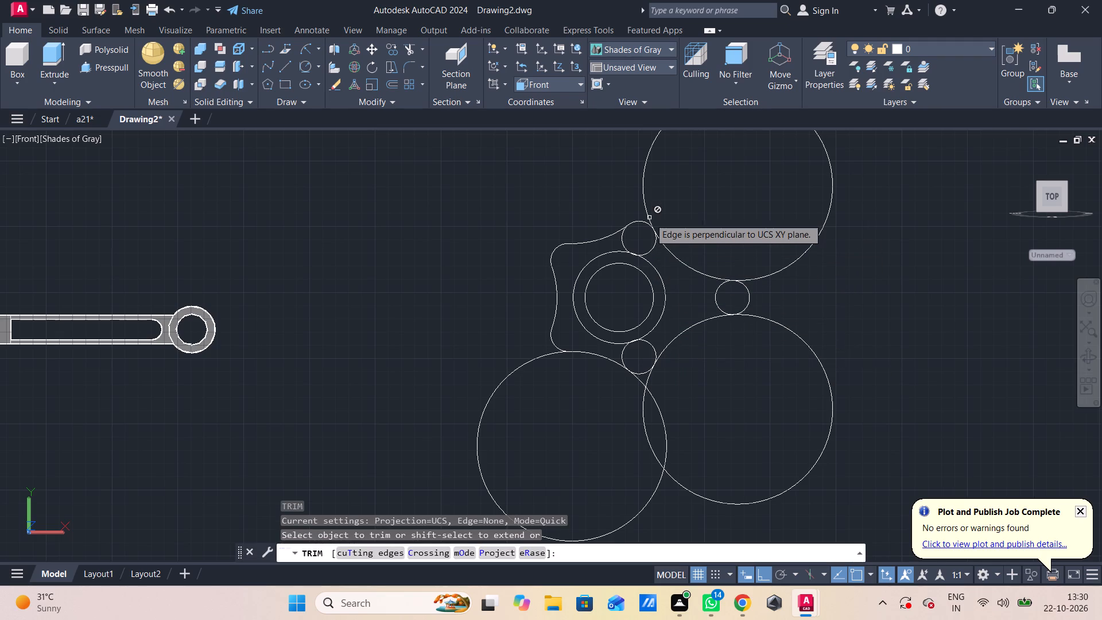
scroll(648, 252, "up", 4)
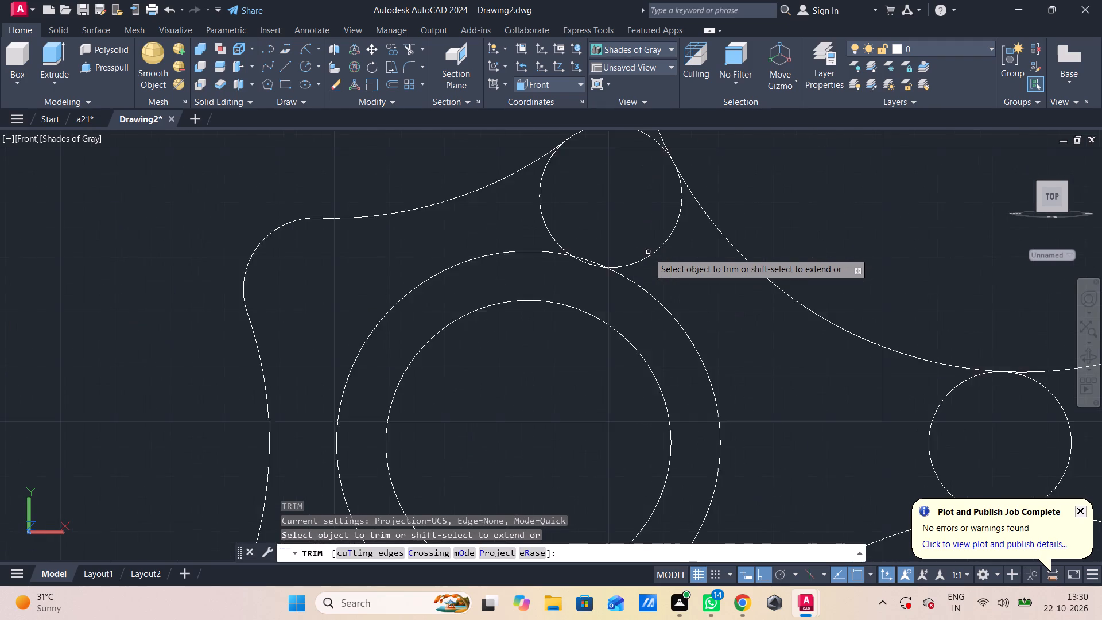
scroll(649, 253, "up", 2)
scroll(665, 254, "down", 1)
left_click(665, 250)
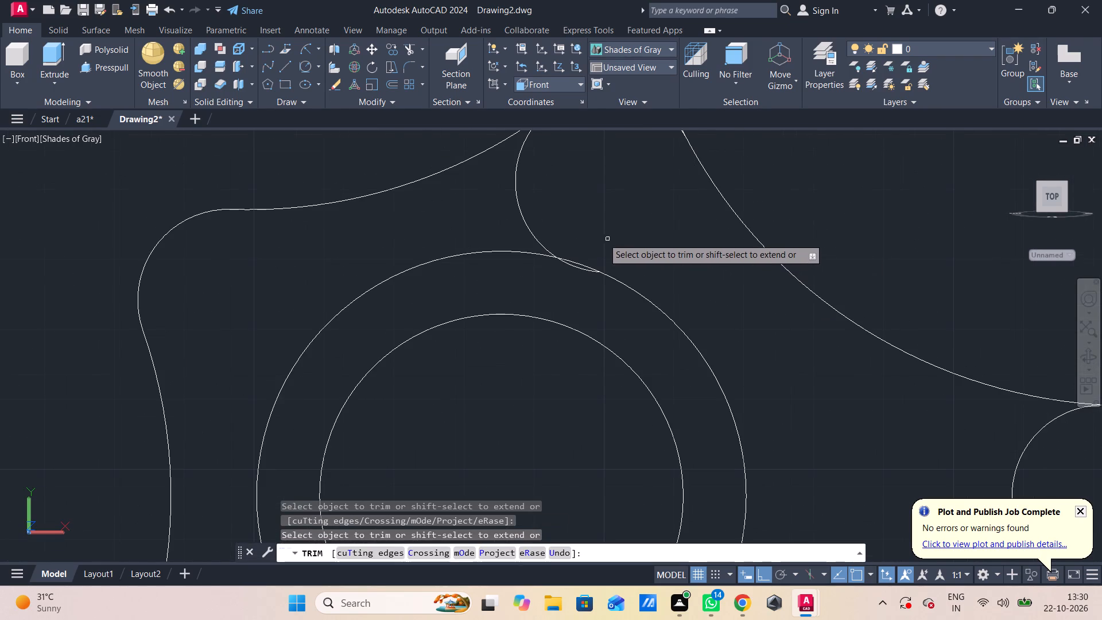
left_click(527, 230)
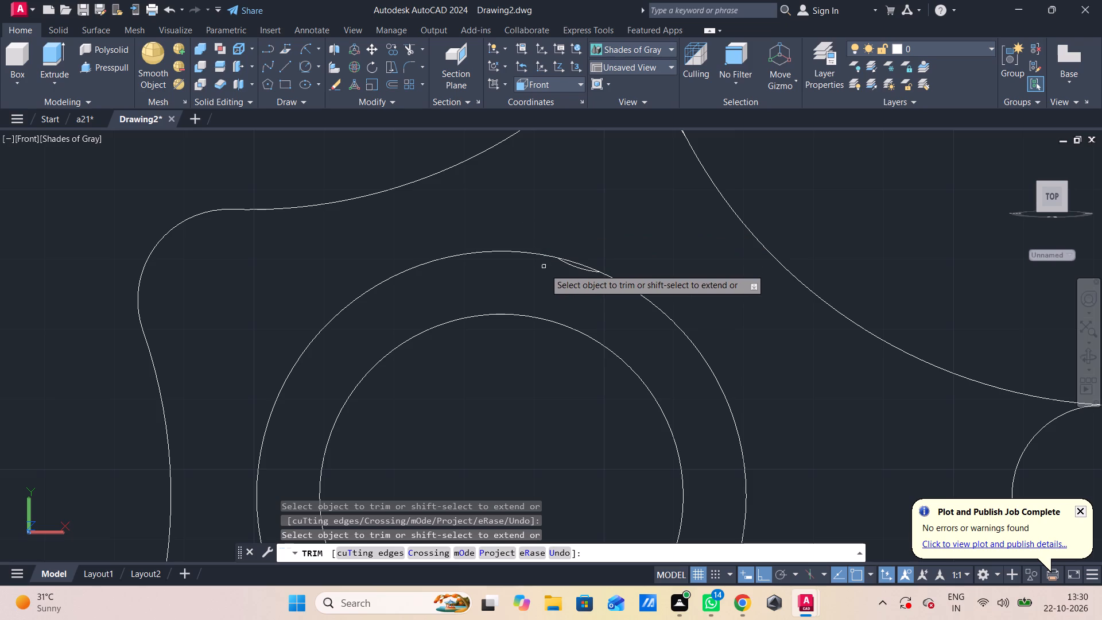
left_click(573, 269)
Trim away the inner part of the lower small circle, keeping its outer arc between the two lower radius-72 circles.
scroll(611, 249, "down", 2)
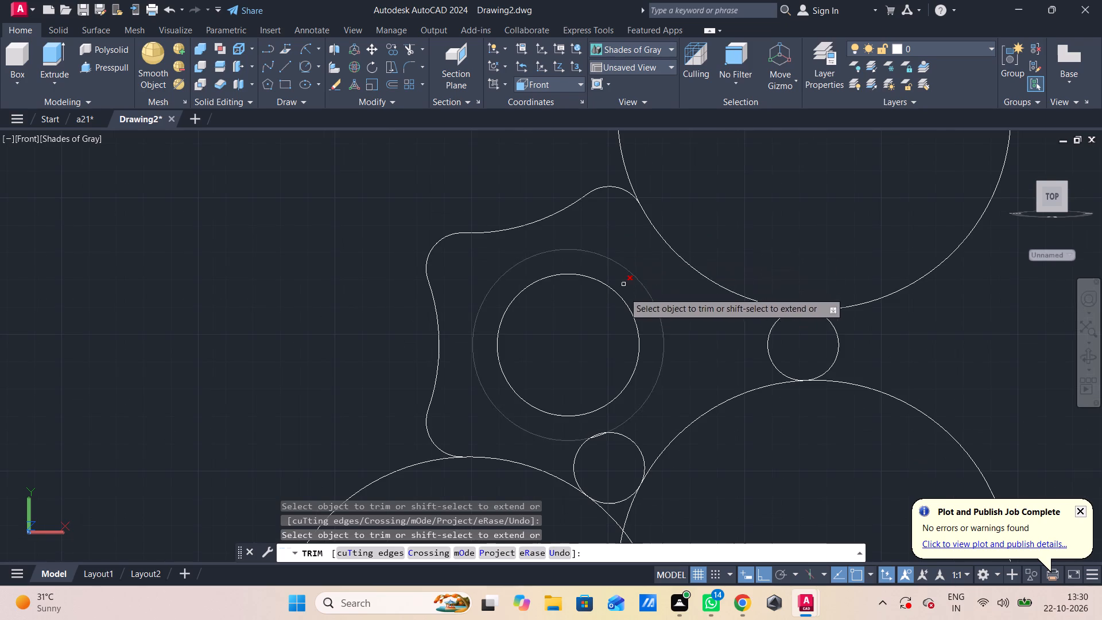
middle_click_drag(631, 271, 634, 193)
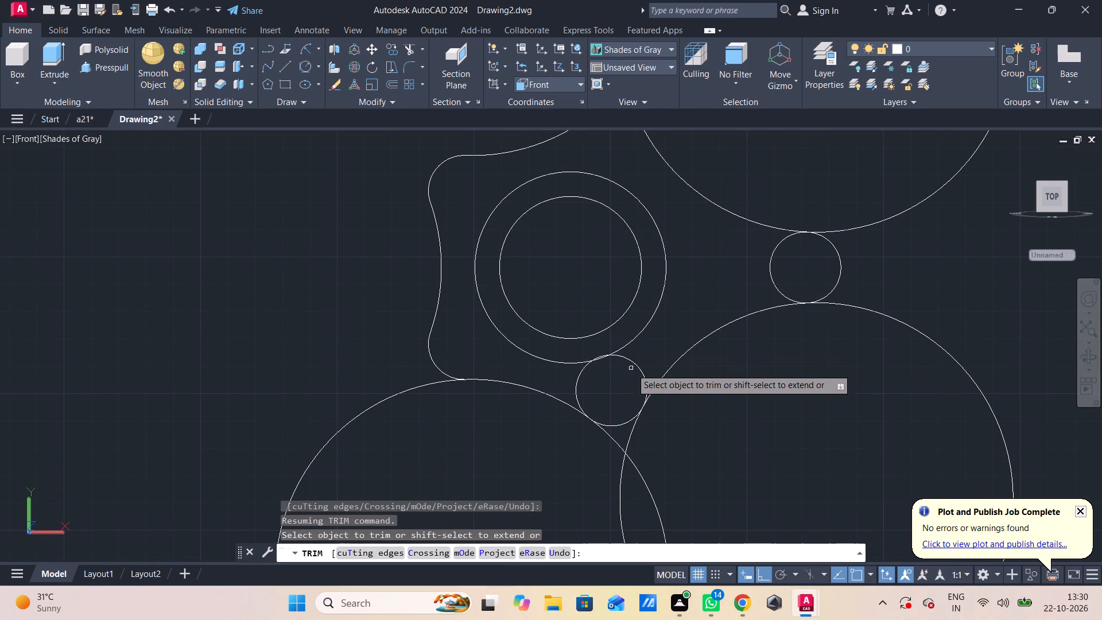
left_click(641, 363)
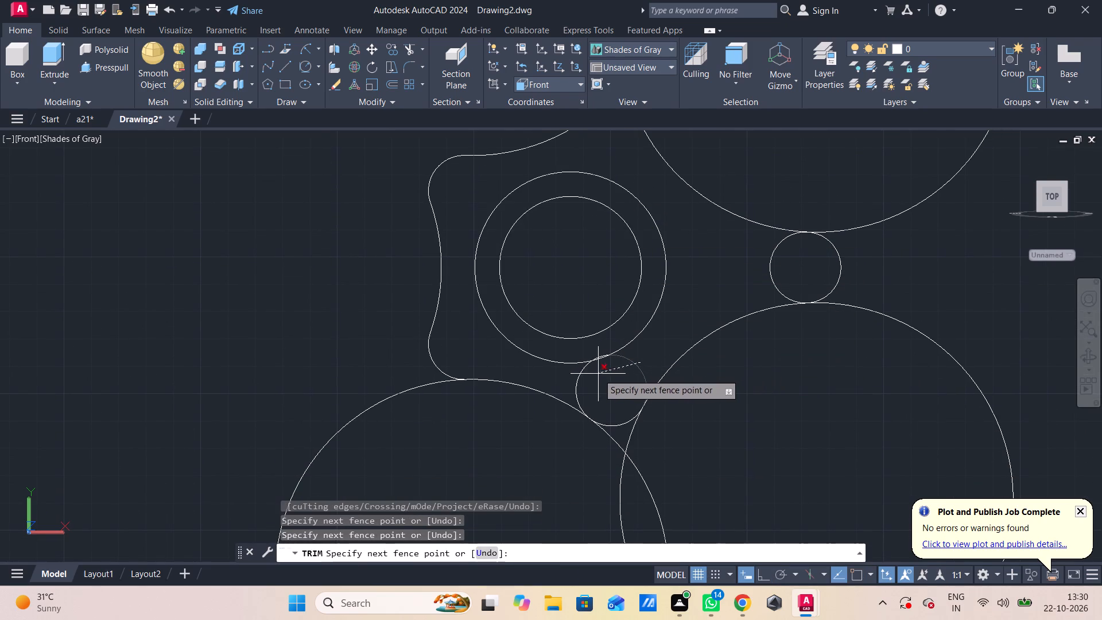
left_click(570, 378)
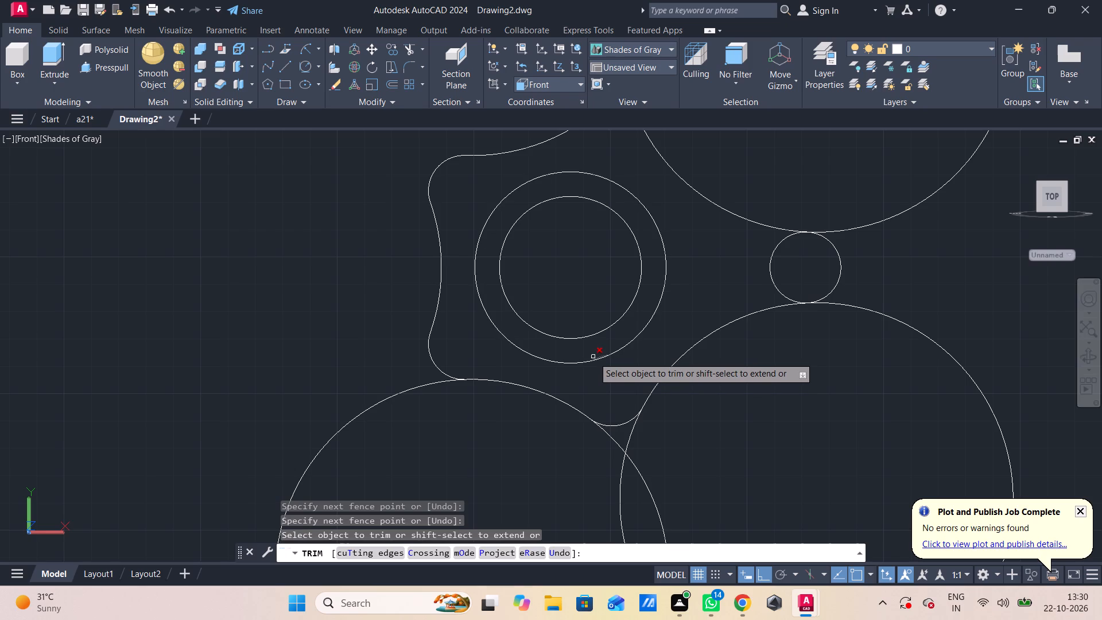
left_click(594, 357)
Trim the lower arm-side radius-72 circle to the concave arc between the two lower small rounds.
middle_click_drag(597, 399, 633, 222)
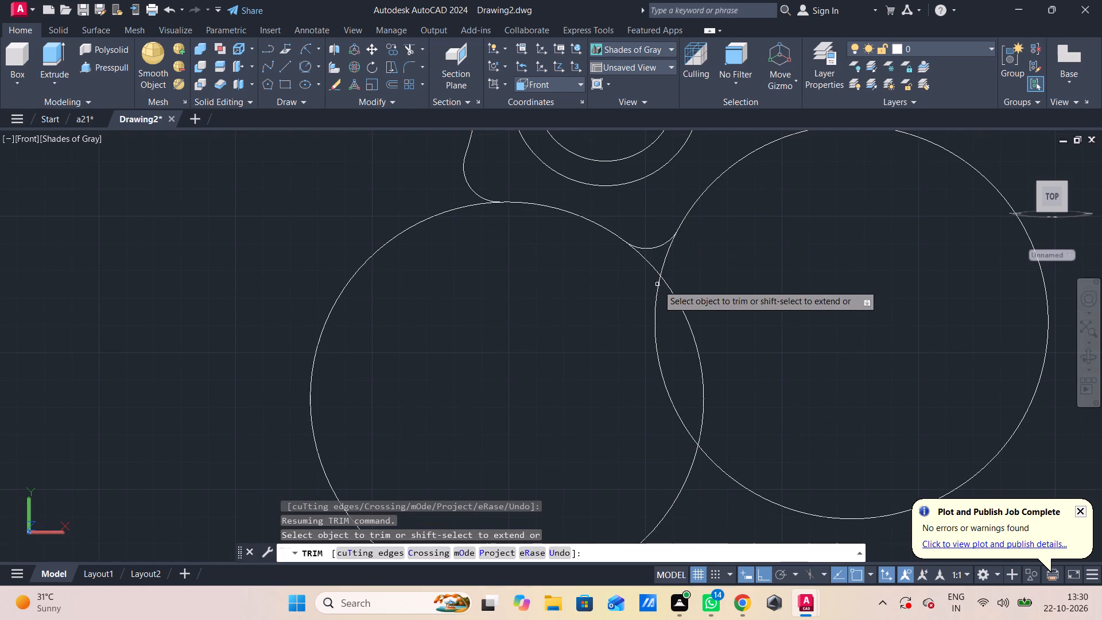
left_click(445, 215)
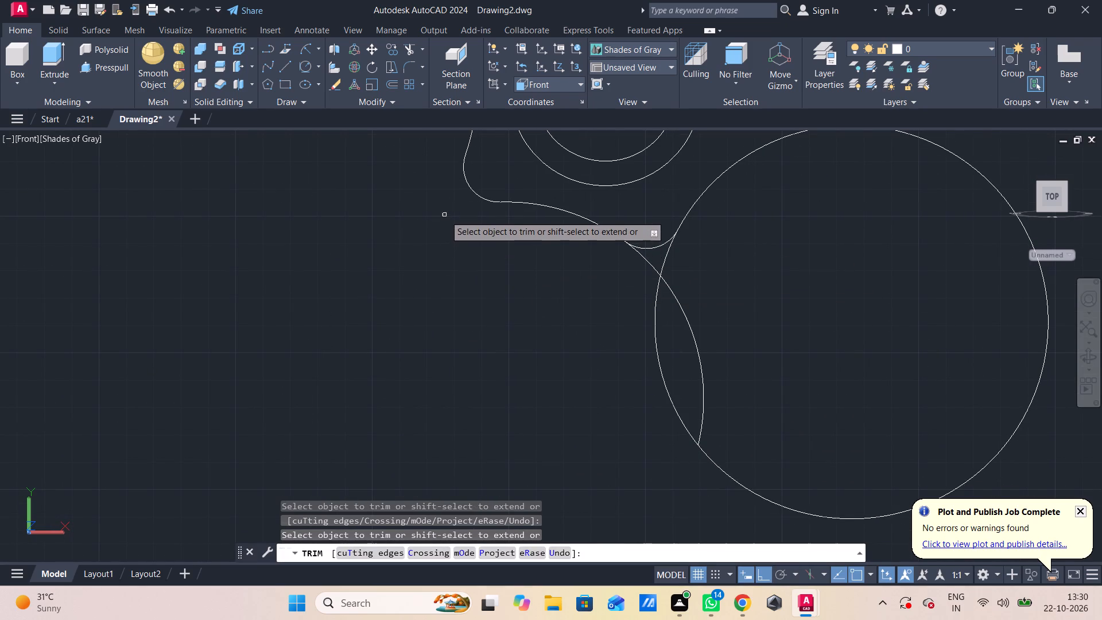
left_click(686, 316)
left_click(654, 271)
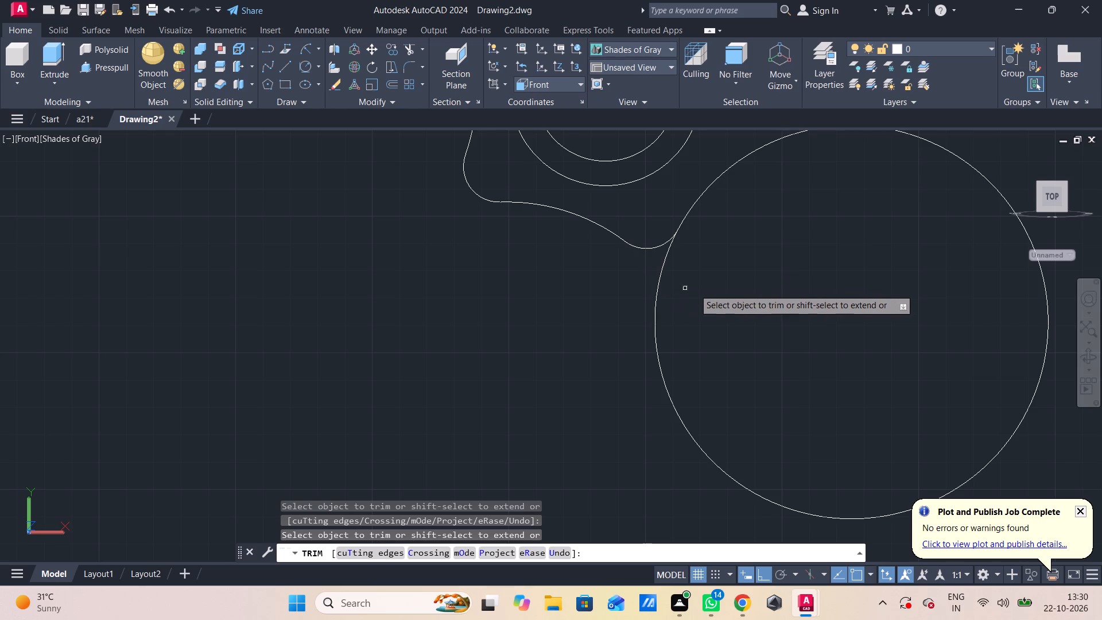
Trim off the outer parts of the two radius-72 circles touching the far end circle, keeping the concave arcs that lead to it.
scroll(728, 283, "down", 1)
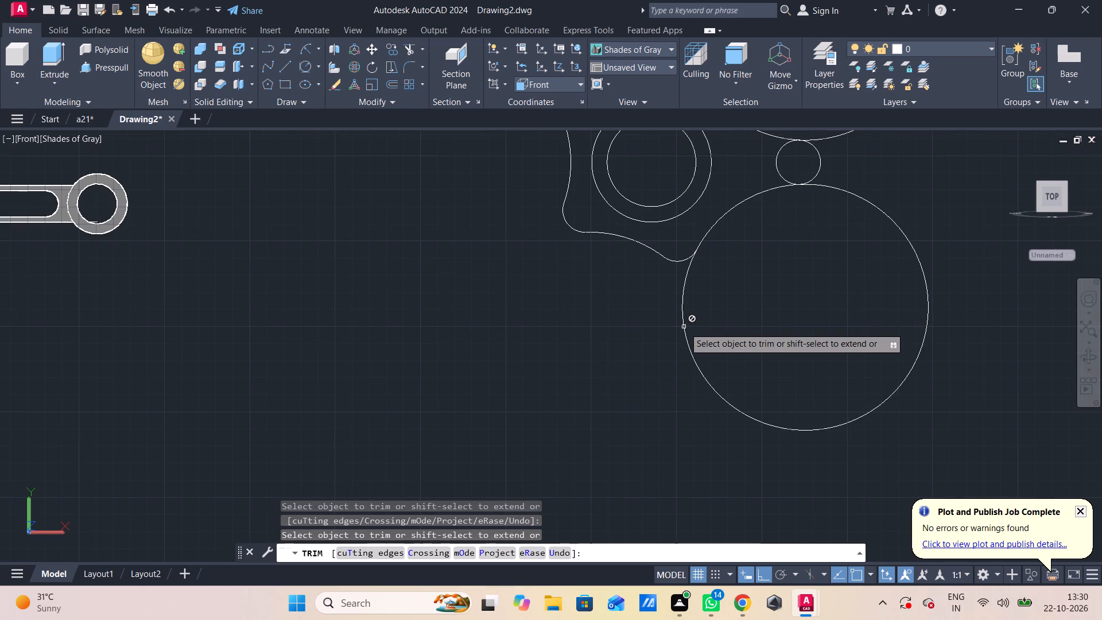
scroll(674, 324, "up", 1)
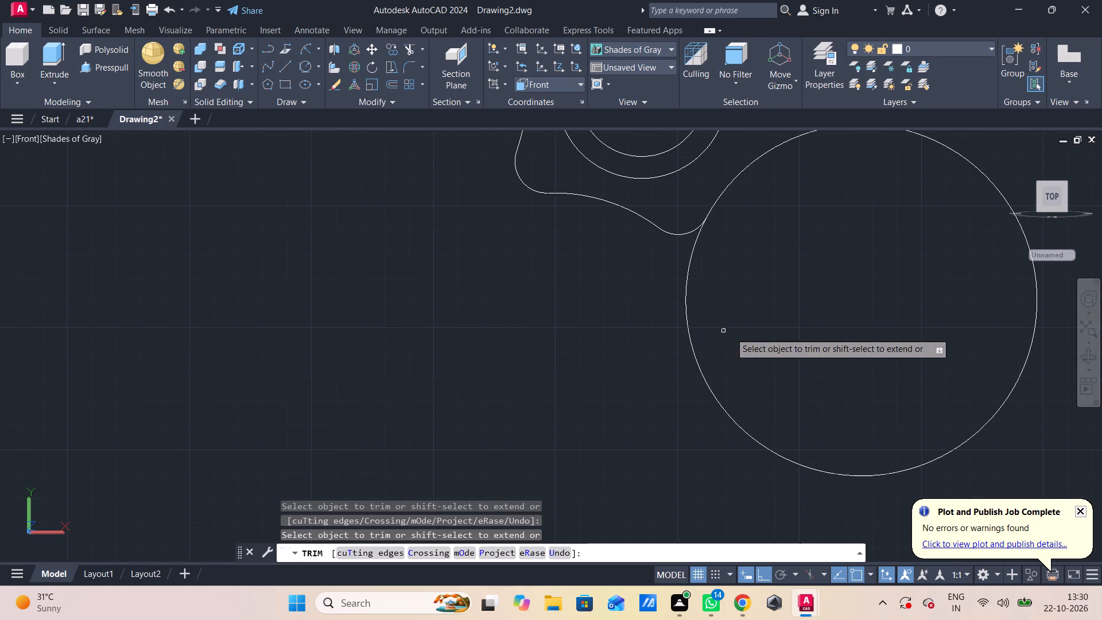
middle_click_drag(794, 331, 624, 401)
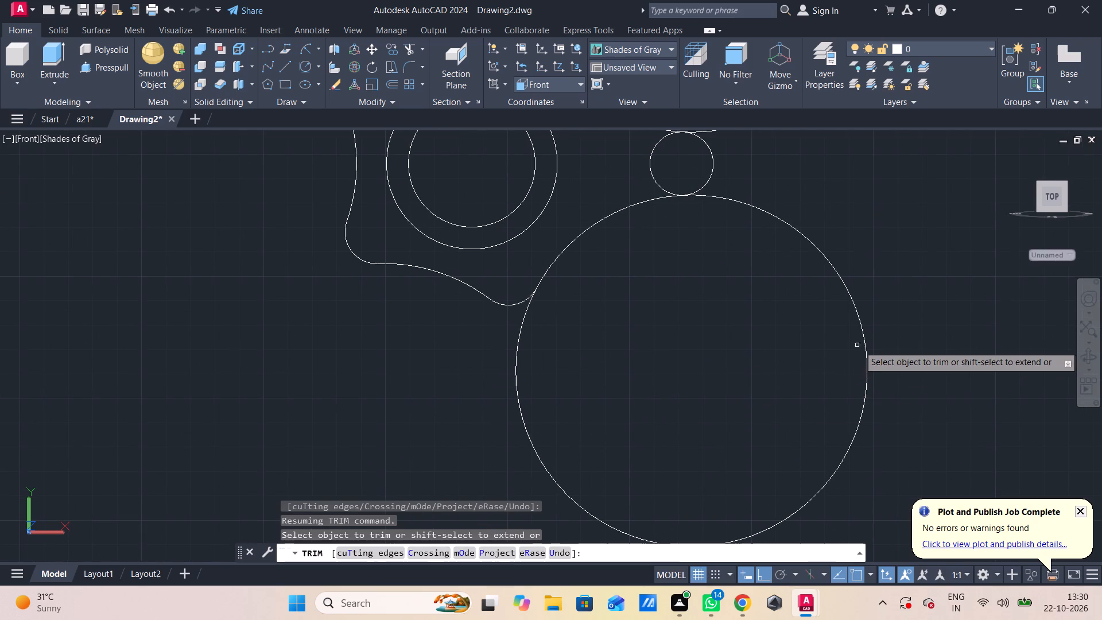
left_click(863, 339)
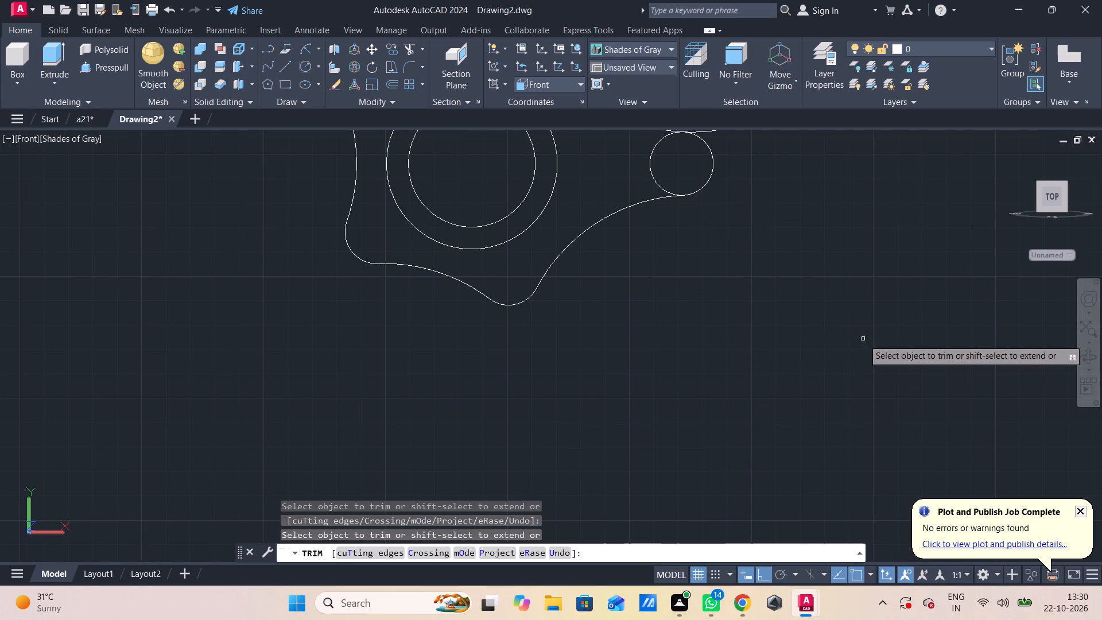
scroll(863, 339, "down", 2)
middle_click_drag(854, 343, 762, 437)
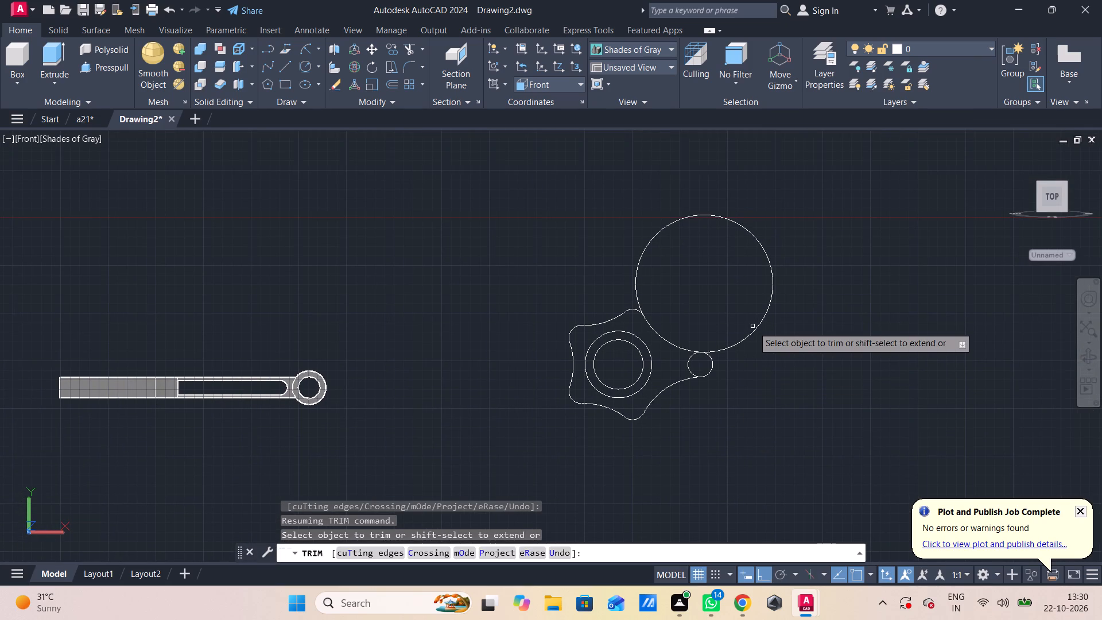
scroll(773, 303, "up", 2)
left_click(771, 286)
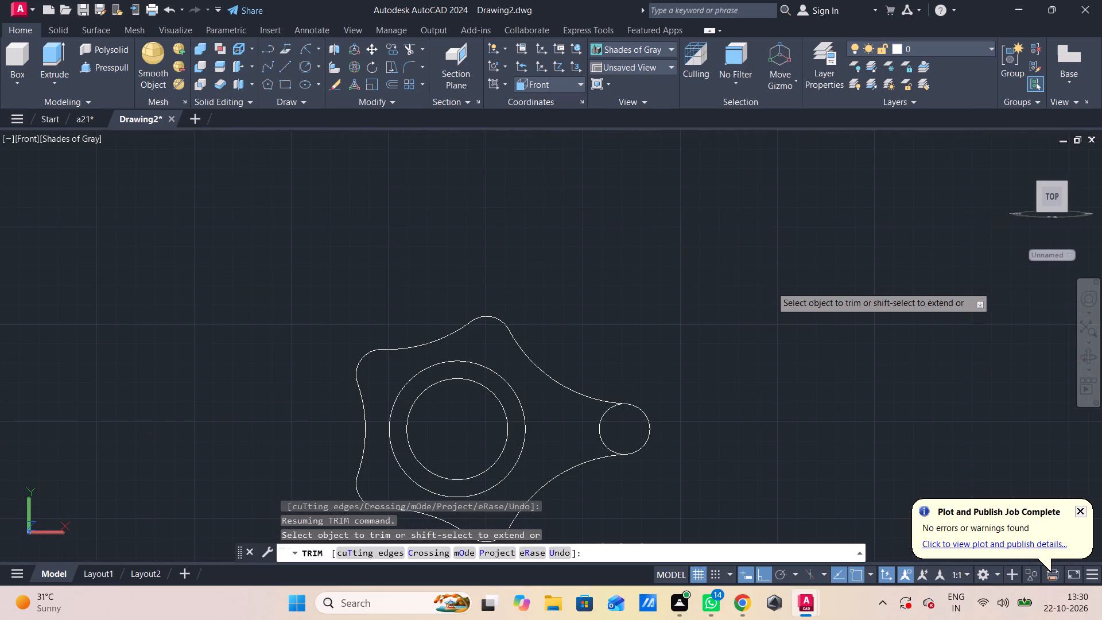
Delete the small circle at the far end of the lobed profile, leaving the two concave arcs open.
scroll(771, 324, "down", 1)
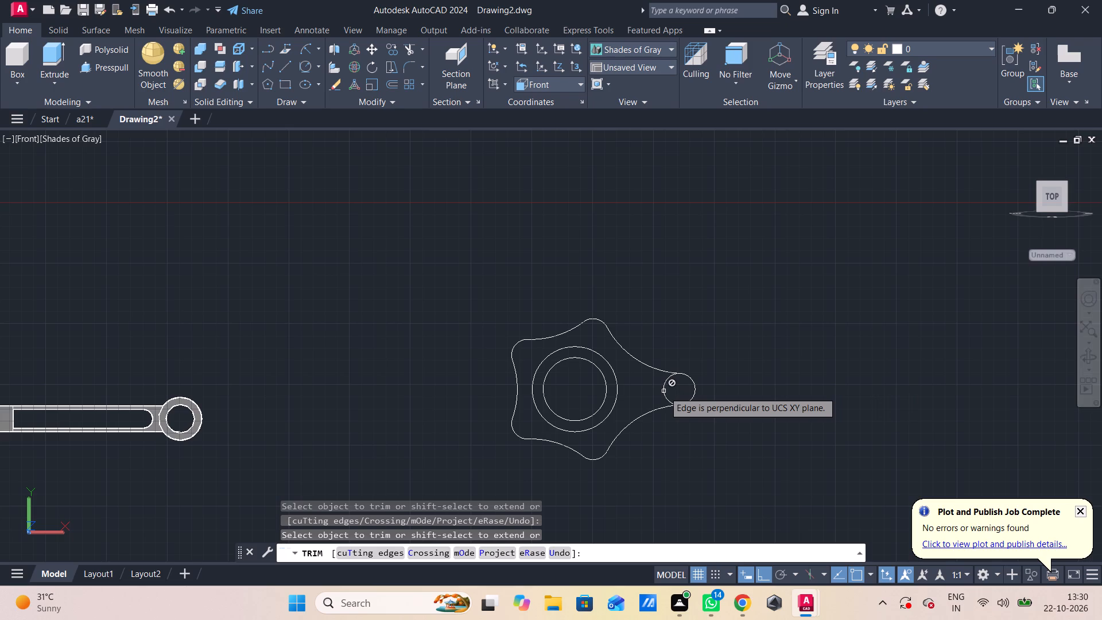
key("Escape")
left_click(678, 387)
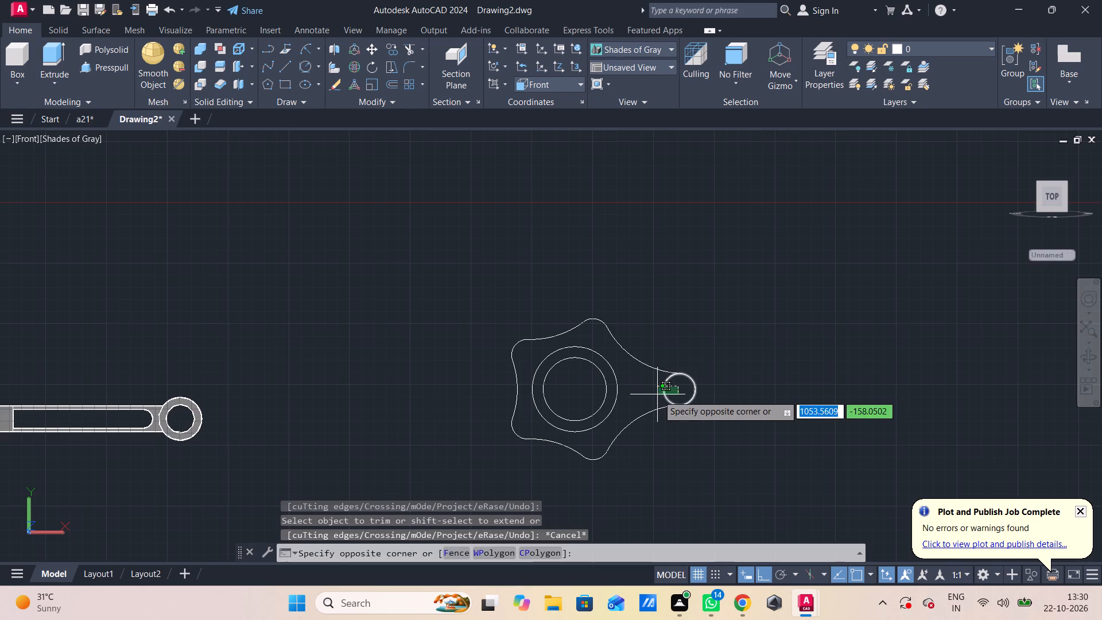
left_click(658, 395)
key("Delete")
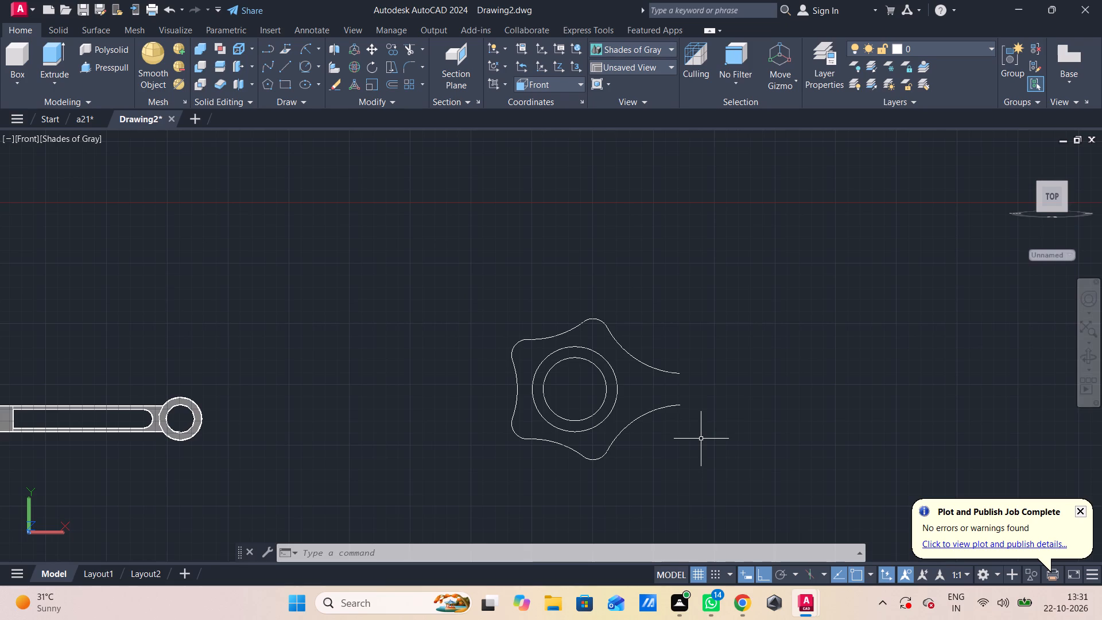
Draw a radius-6.5 circle concentric with each of the two rounded lobes on the side opposite the open end.
key("c")
key("space")
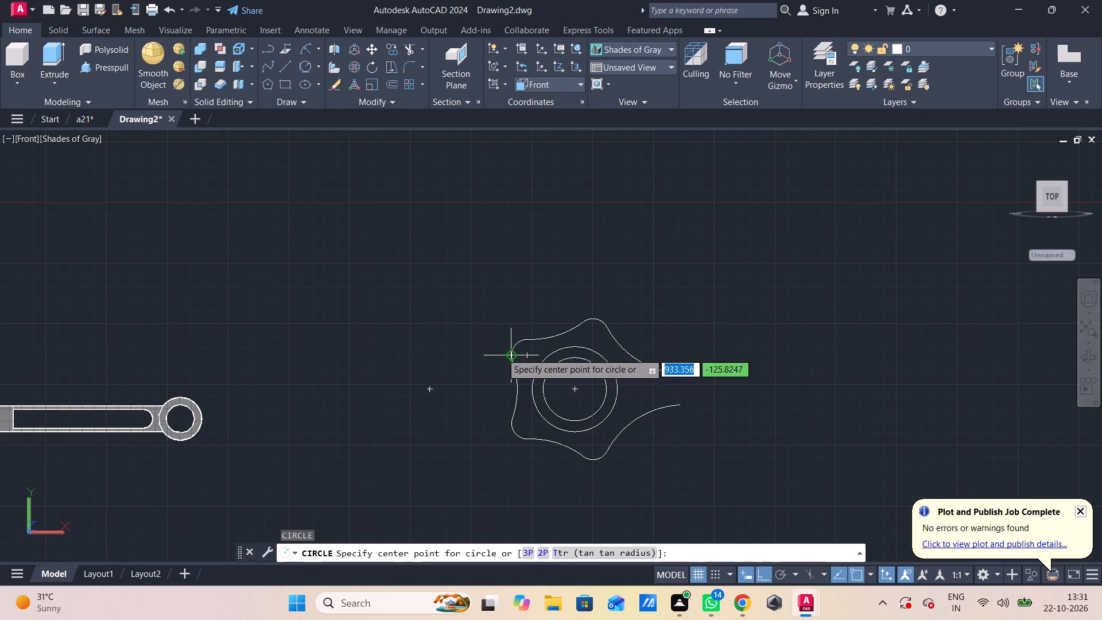
left_click(527, 355)
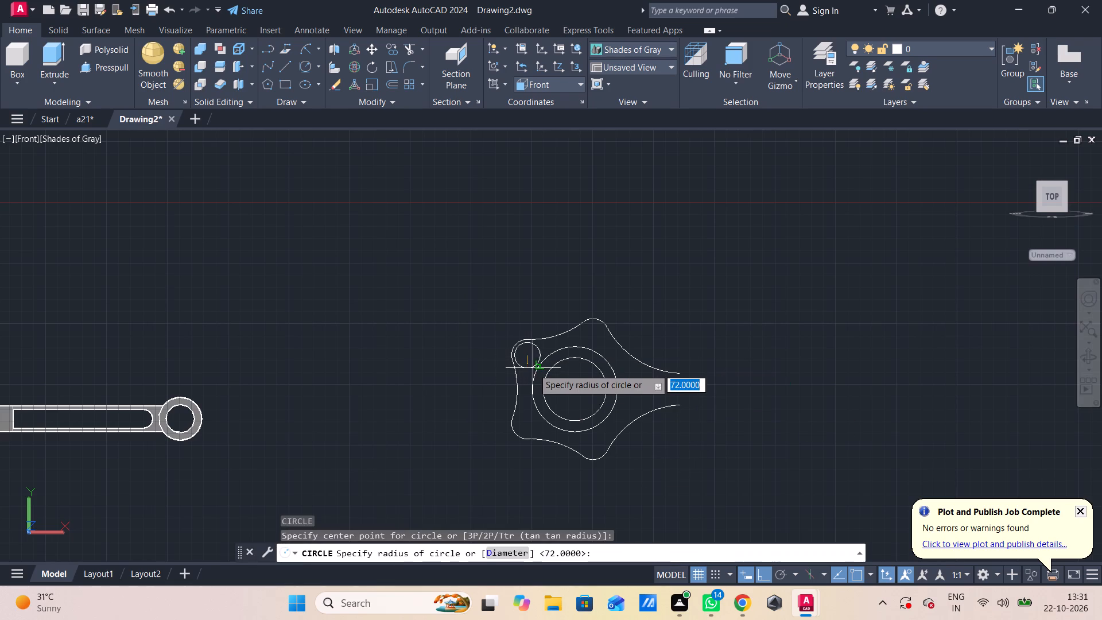
type("6.5")
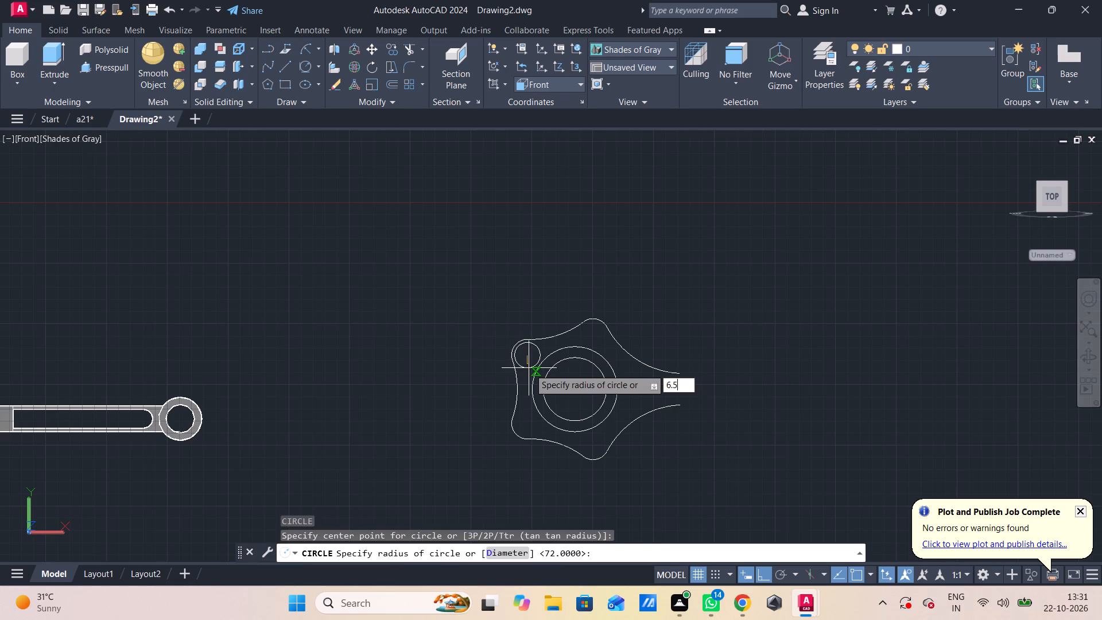
key("Return")
key("space")
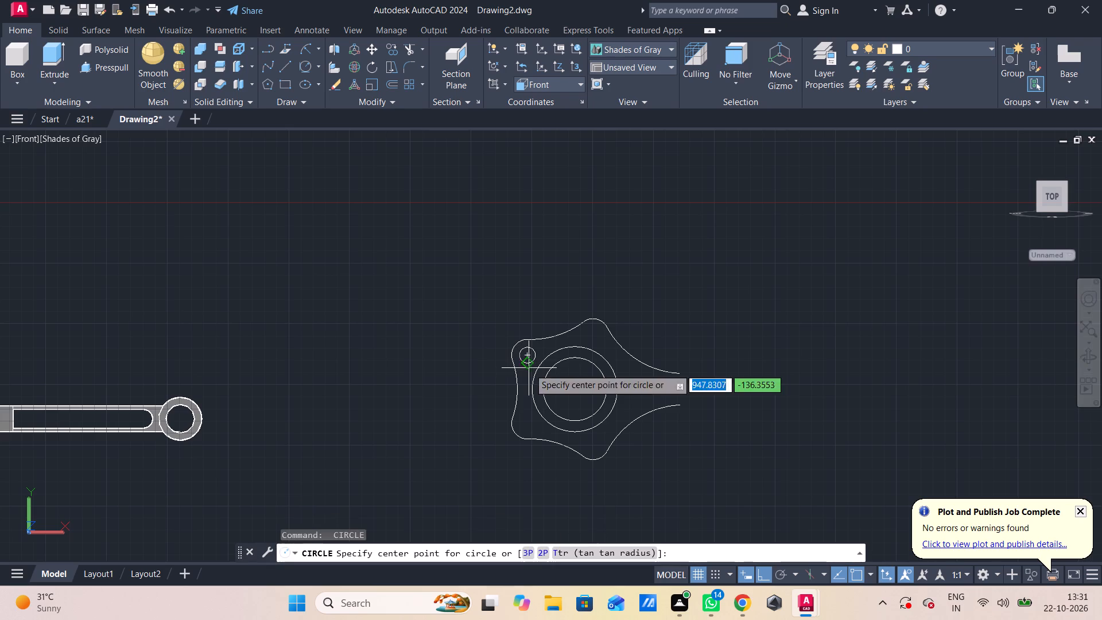
left_click(527, 427)
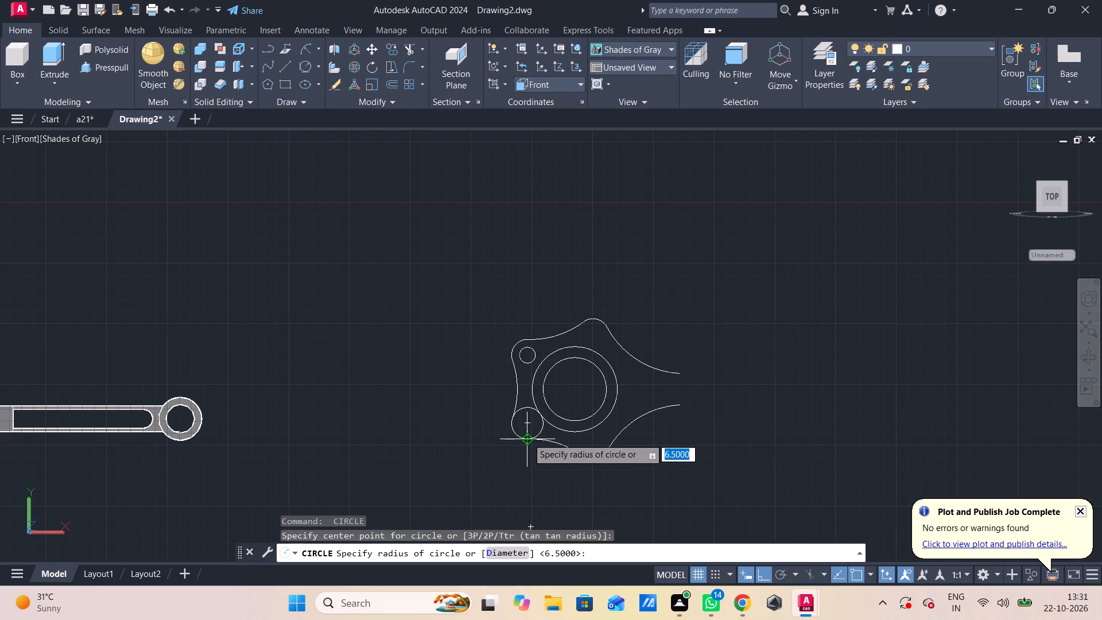
type("6.5")
key("Return")
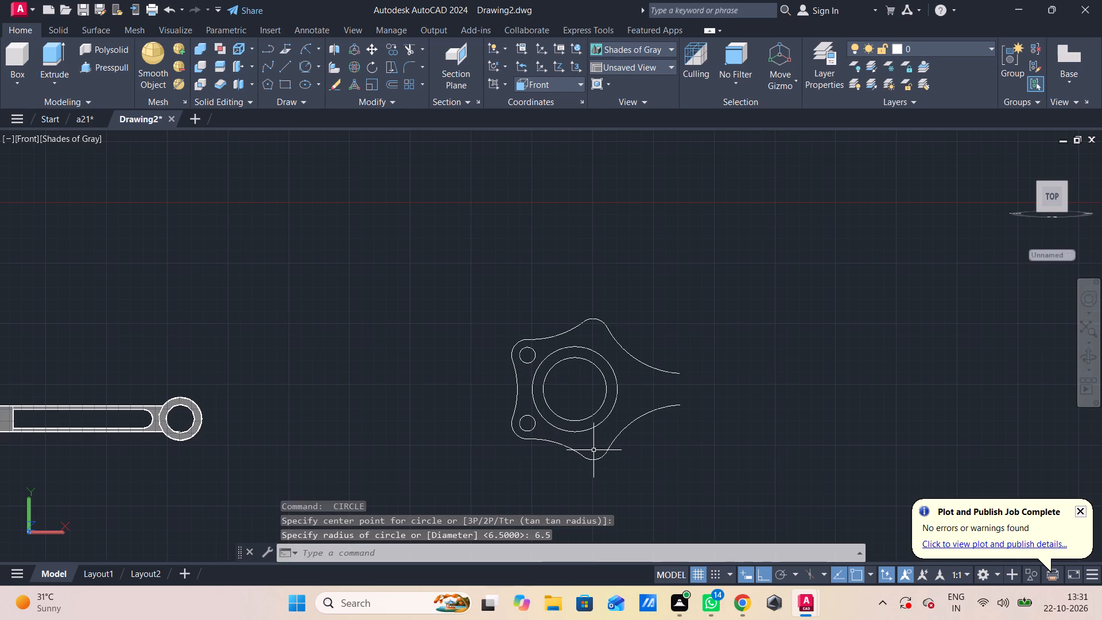
Draw a radius-6.5 circle concentric with each of the remaining lower and upper rounded lobes nearer the open end.
key("space")
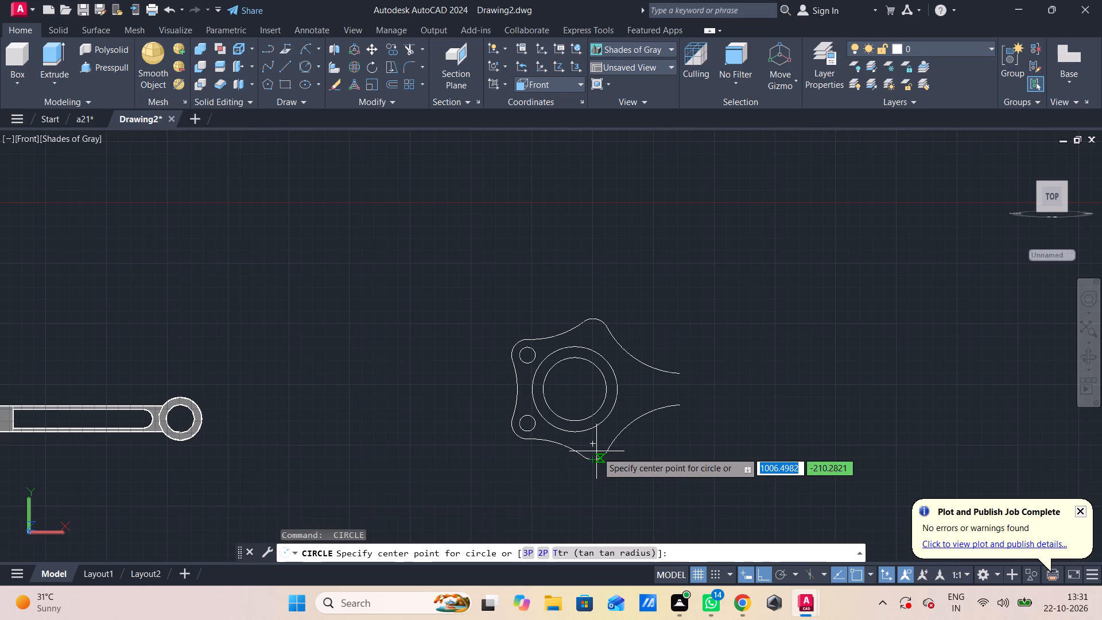
left_click(597, 443)
type("6.5")
key("Return")
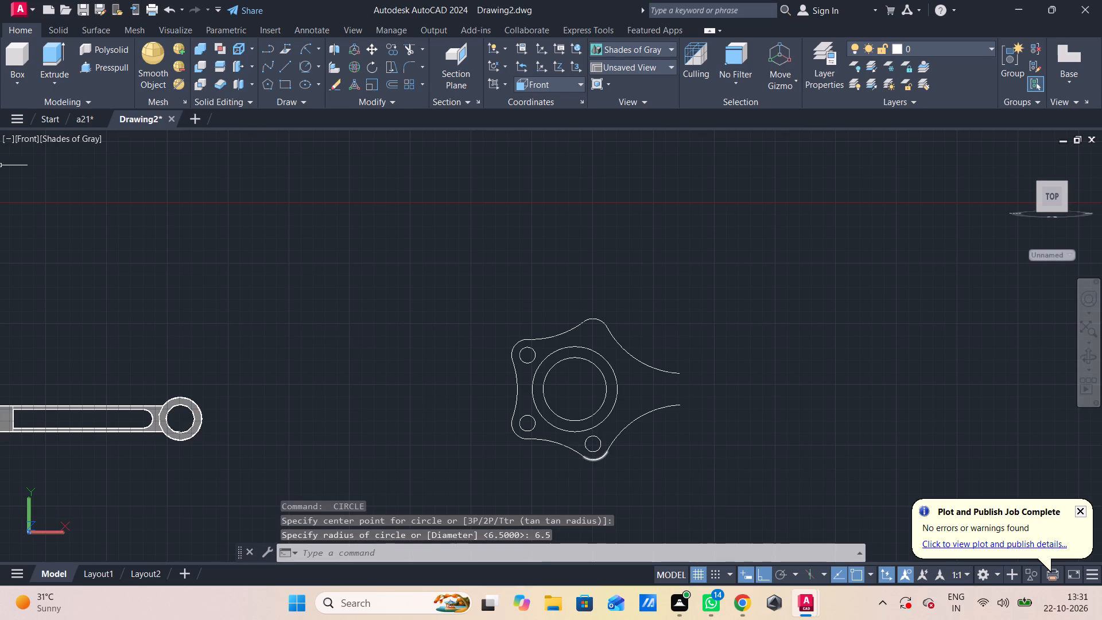
key("space")
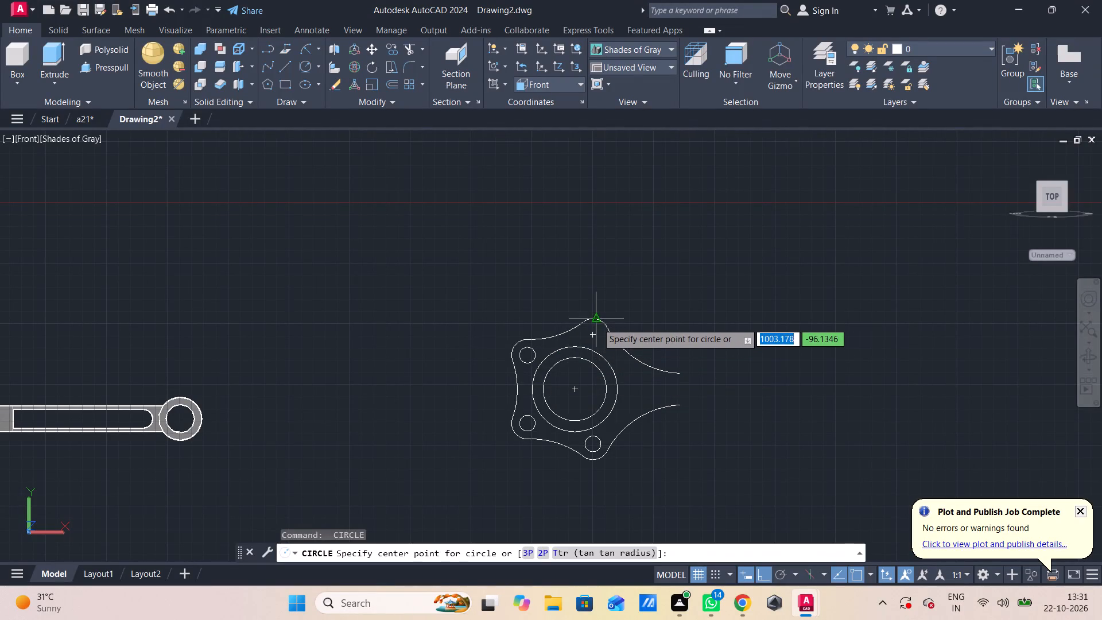
left_click(593, 338)
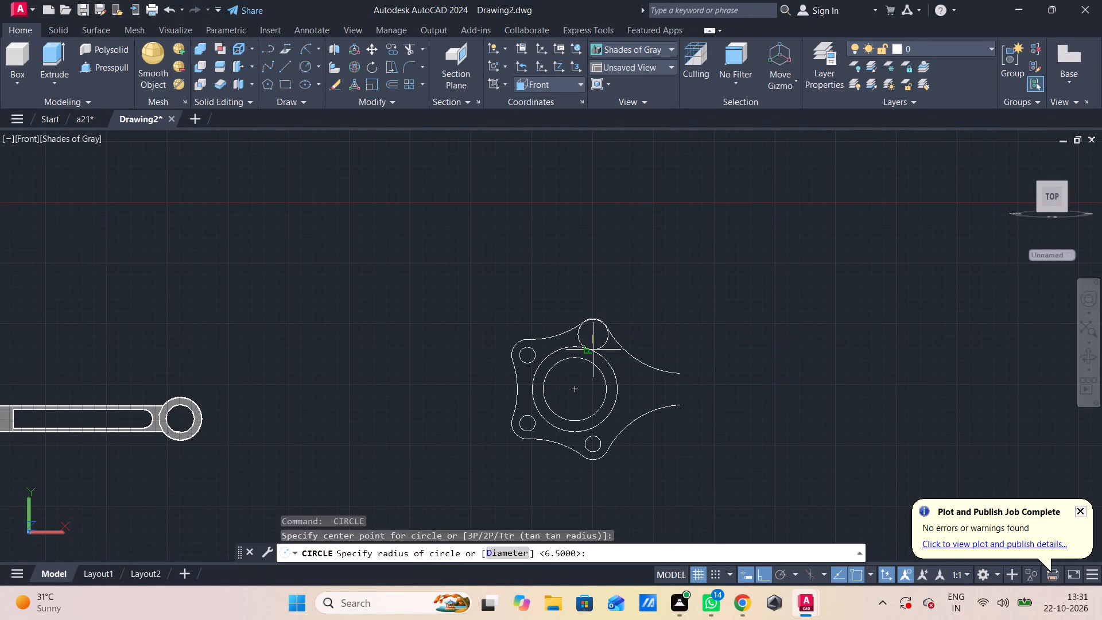
type("6.5")
key("Return")
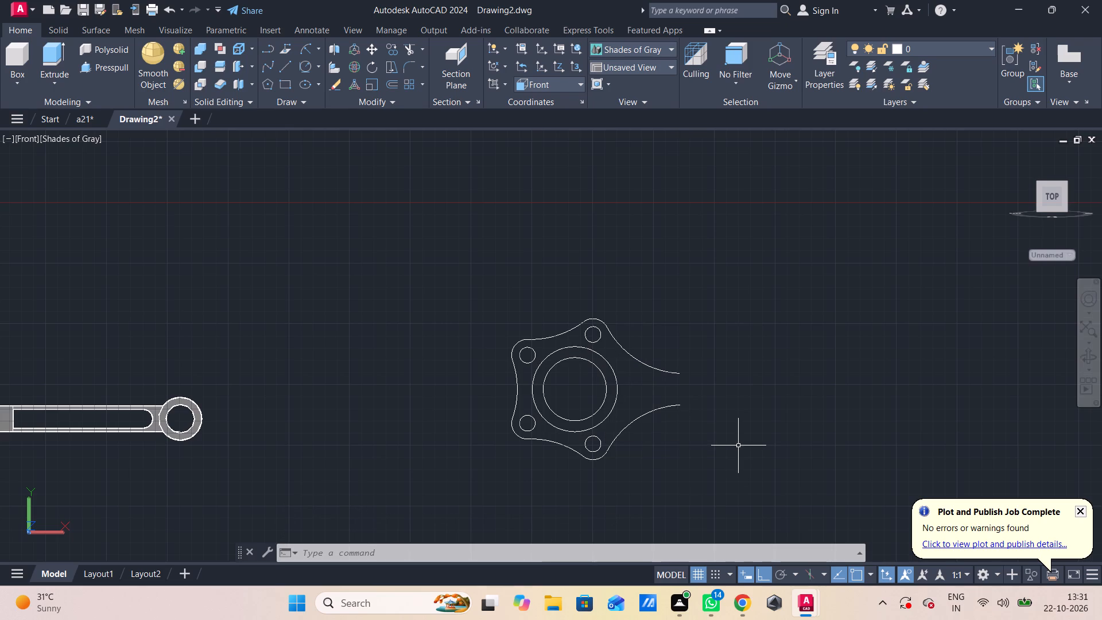
Close the open end of the profile with a vertical line between the endpoints of the two concave arcs.
type("l")
key("space")
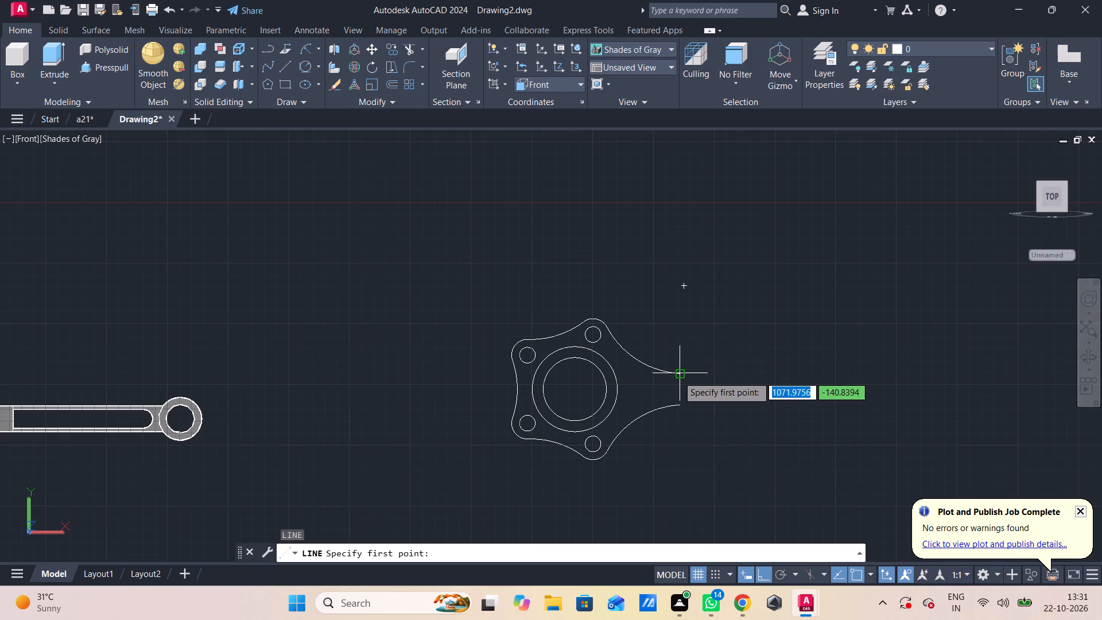
left_click(678, 376)
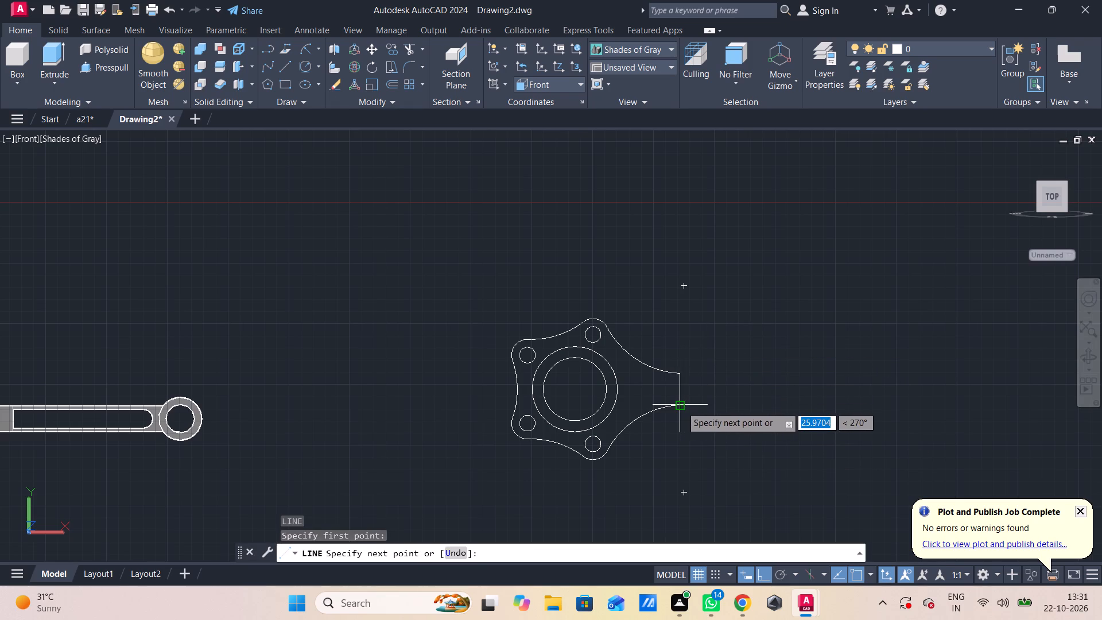
left_click(681, 406)
key("Escape")
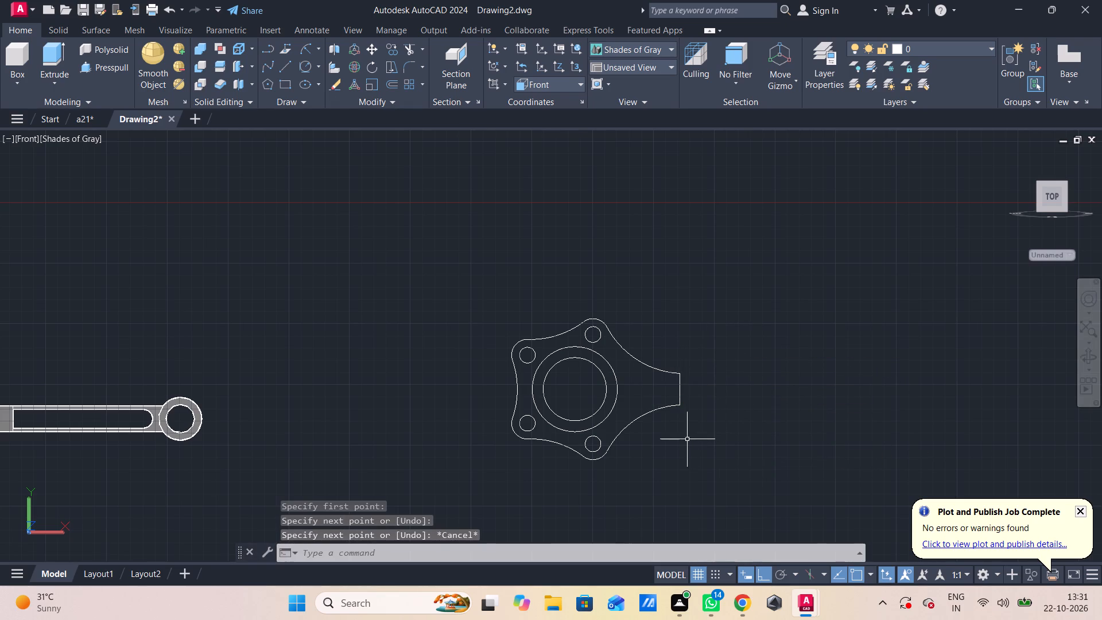
Join the lobed outline's arcs and closing line into a single polyline.
left_click_drag(697, 335, 697, 340)
left_click_drag(492, 459, 493, 467)
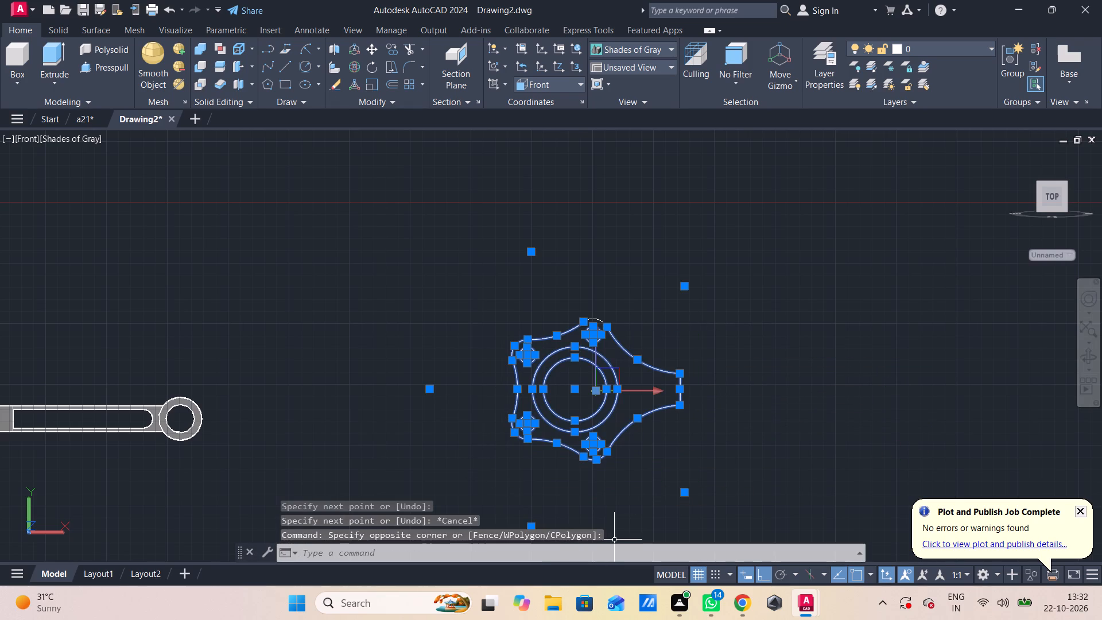
key("l")
key("BackSpace")
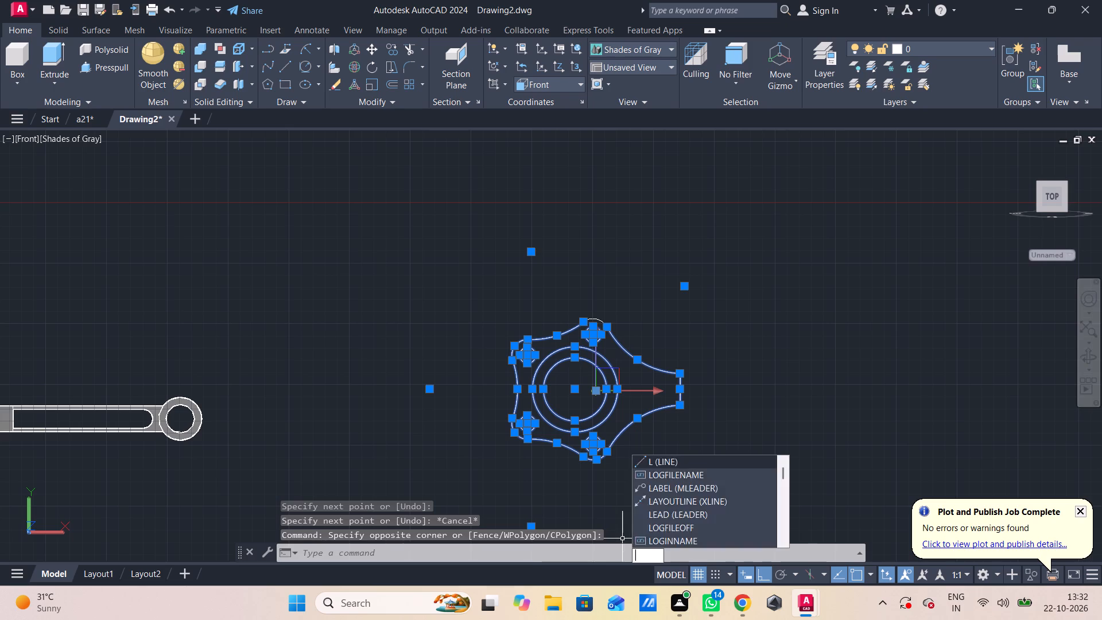
key("j")
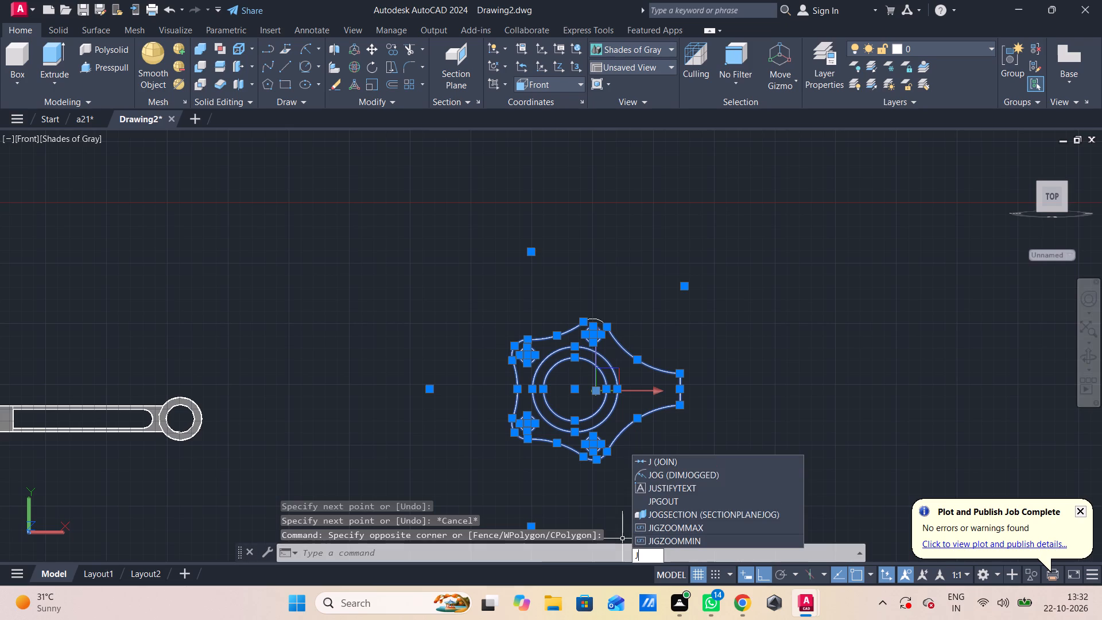
left_click(666, 458)
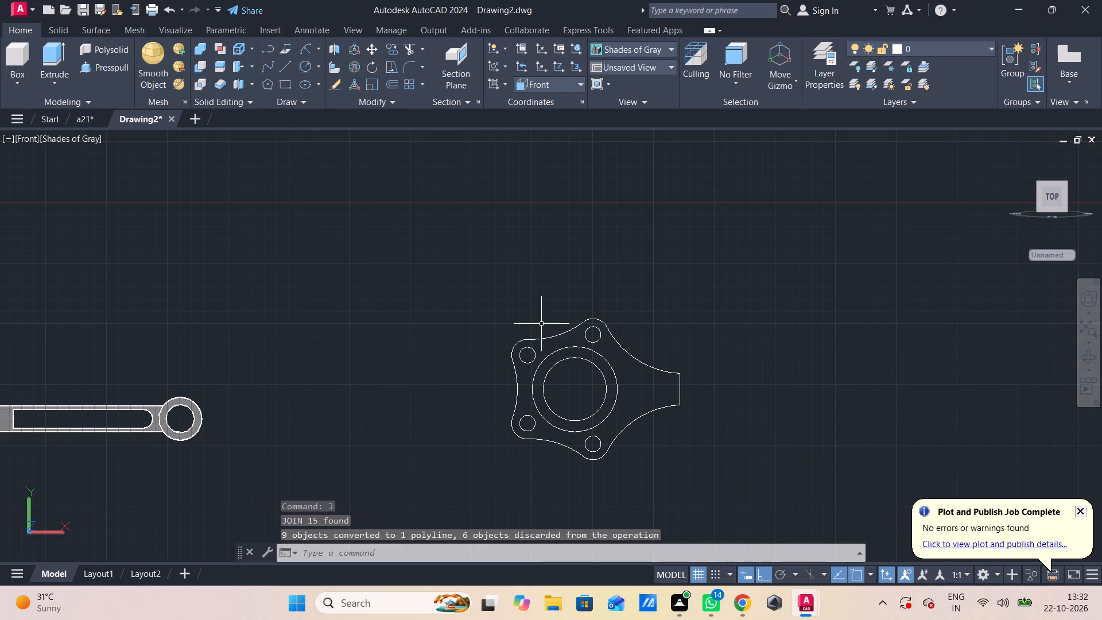
Presspull the area between the lobed outline, the four small holes and the larger central circle into a thin plate.
left_click(108, 63)
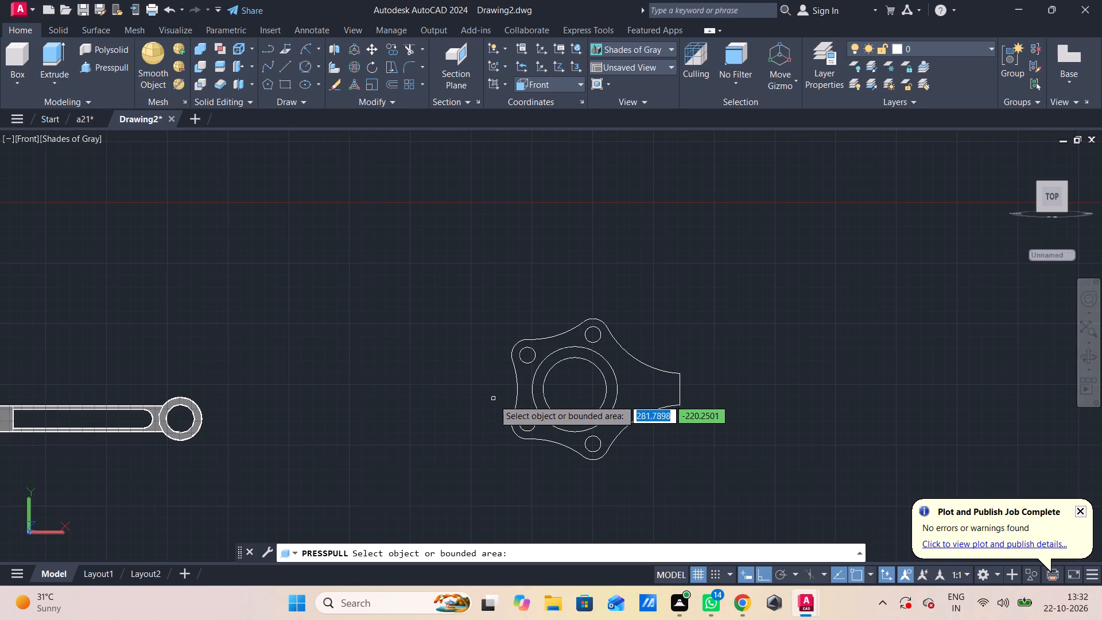
left_click(527, 402)
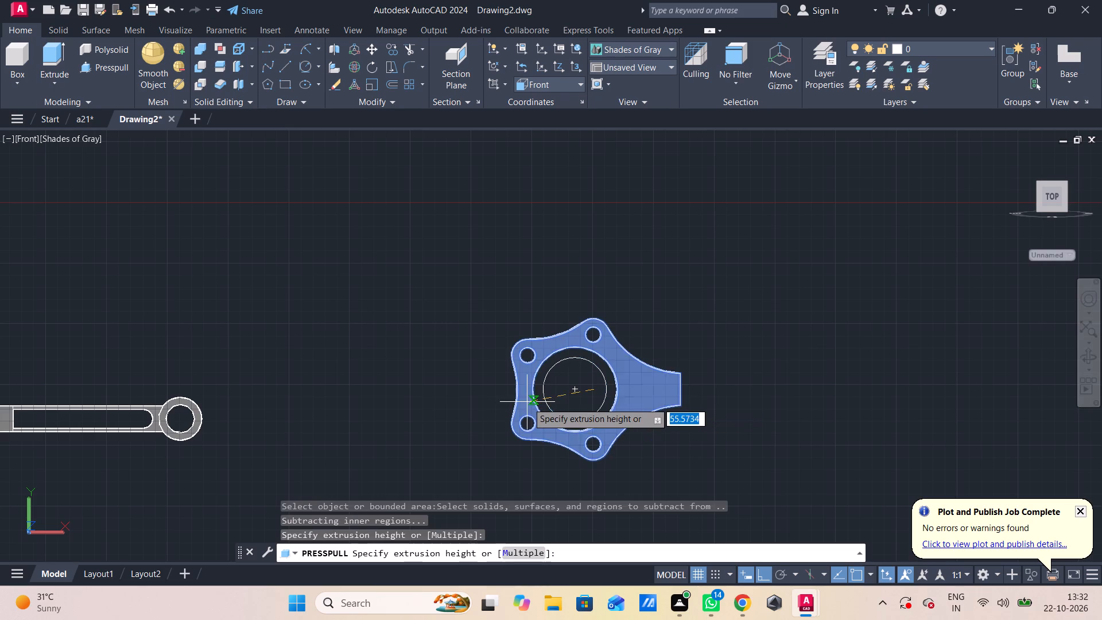
middle_click_drag(528, 410, 451, 431, "shift")
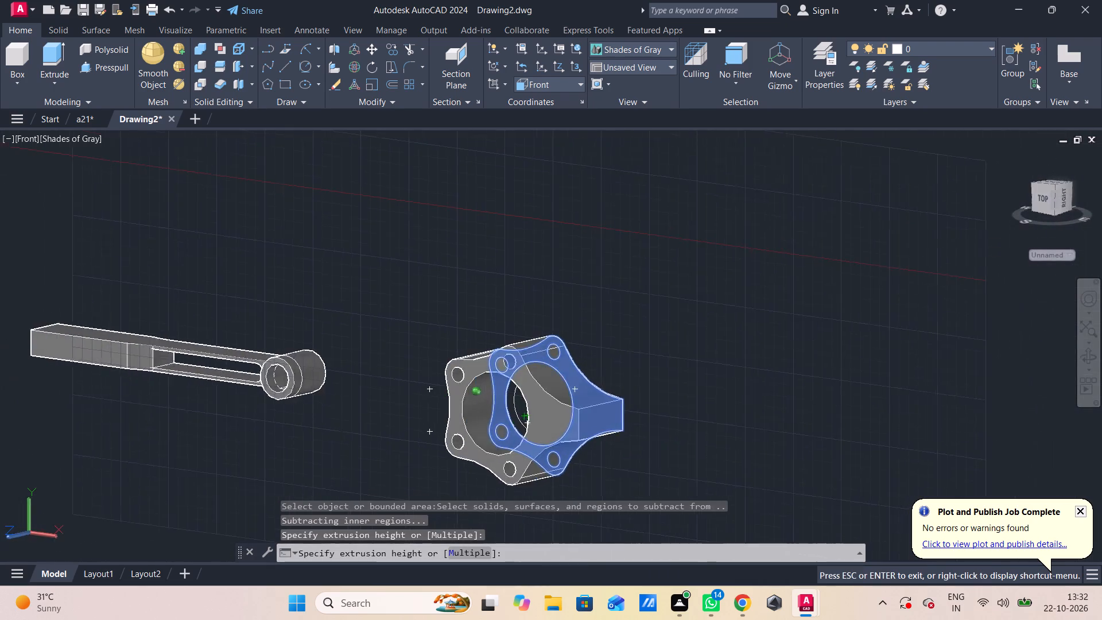
middle_click_drag(451, 431, 394, 436, "shift")
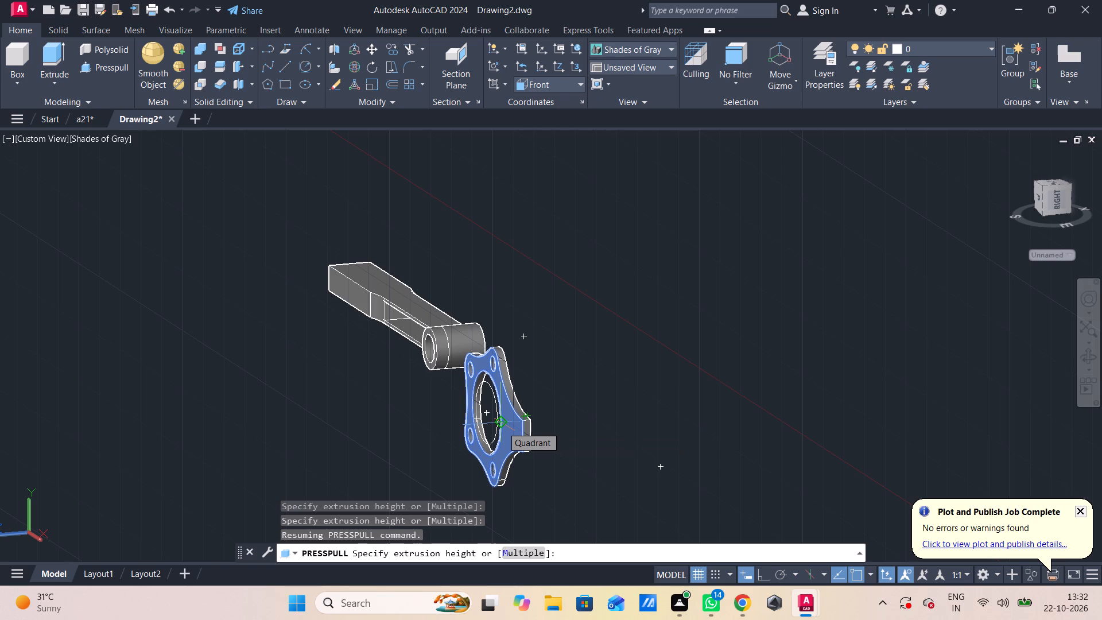
left_click(502, 427)
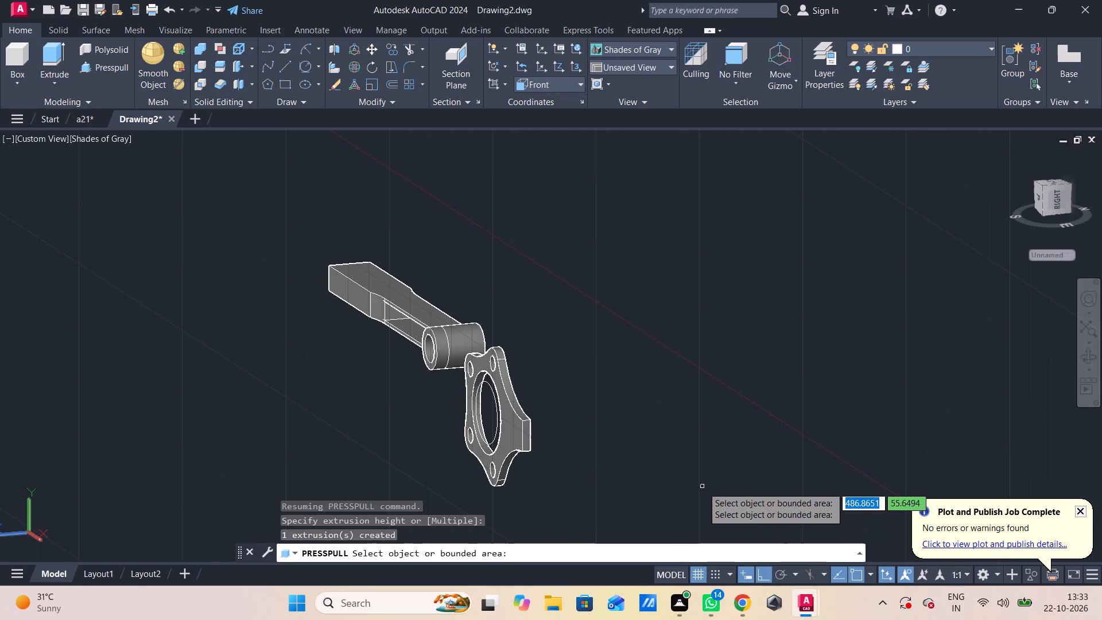
key("Escape")
Move the lobed plate from the lower corner of its narrow flat end onto the corner of the arm's solid end.
middle_click_drag(562, 416, 676, 427, "shift")
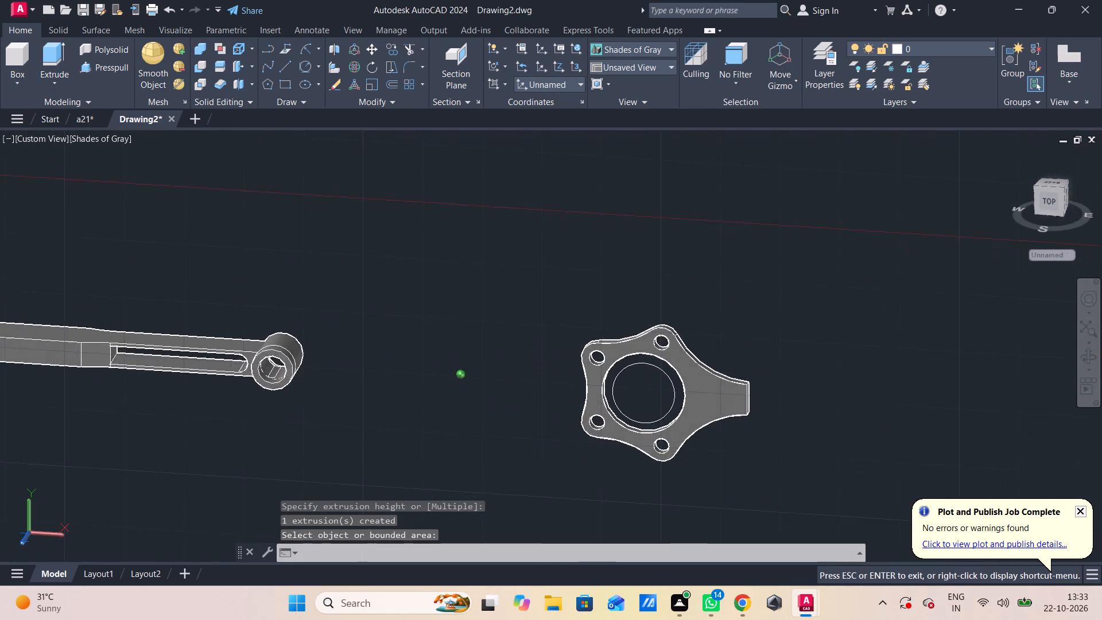
middle_click_drag(676, 427, 688, 413, "shift")
left_click(708, 394)
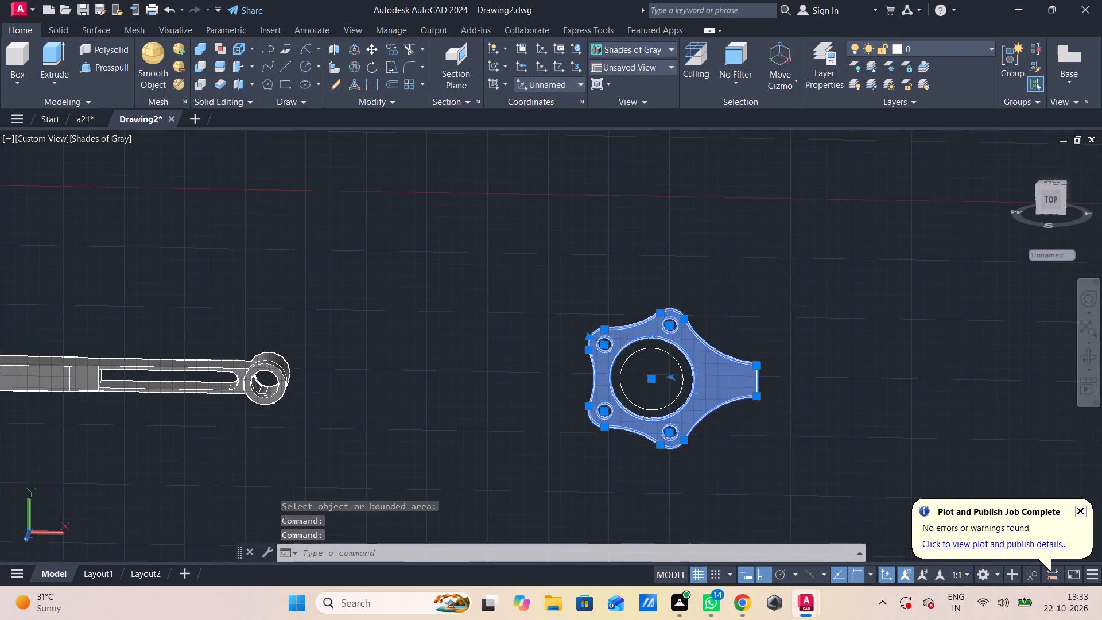
type("m")
key("space")
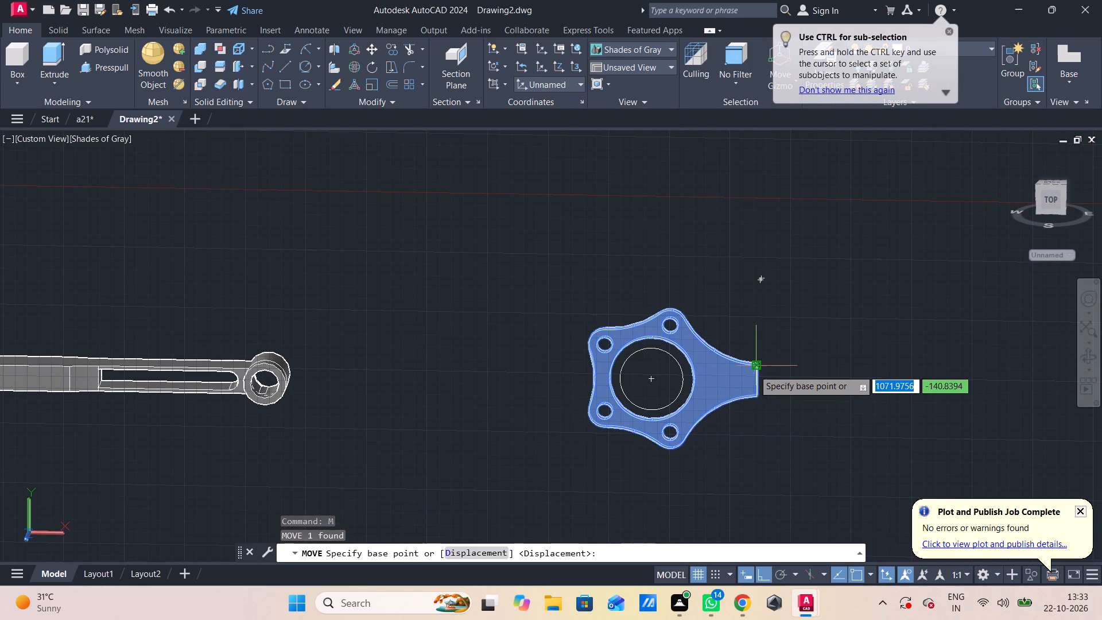
left_click(757, 396)
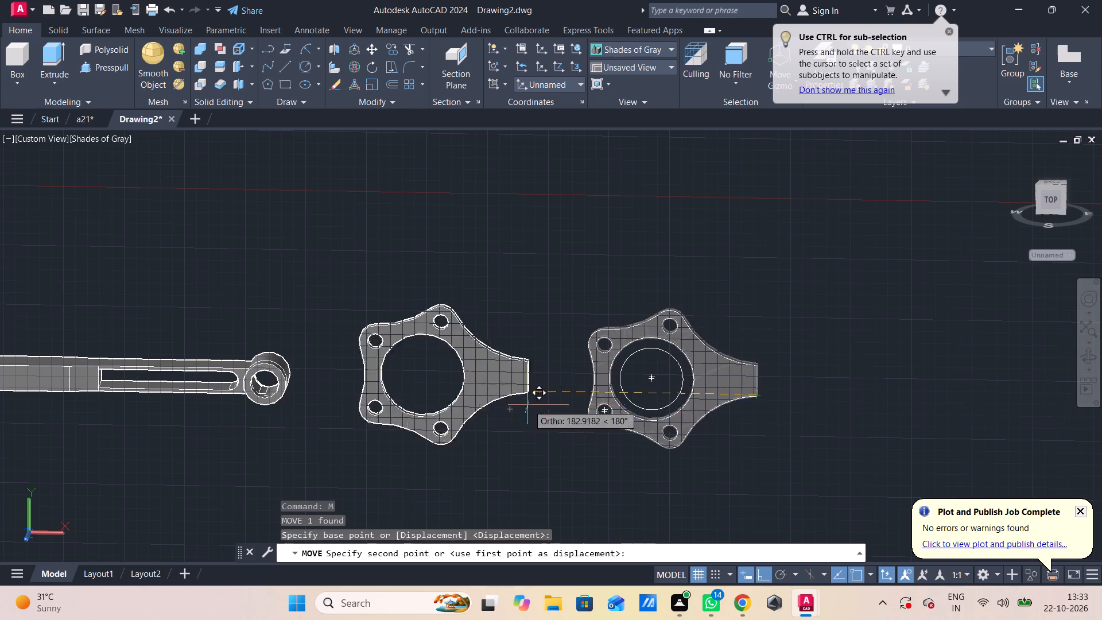
middle_click_drag(378, 428, 716, 439)
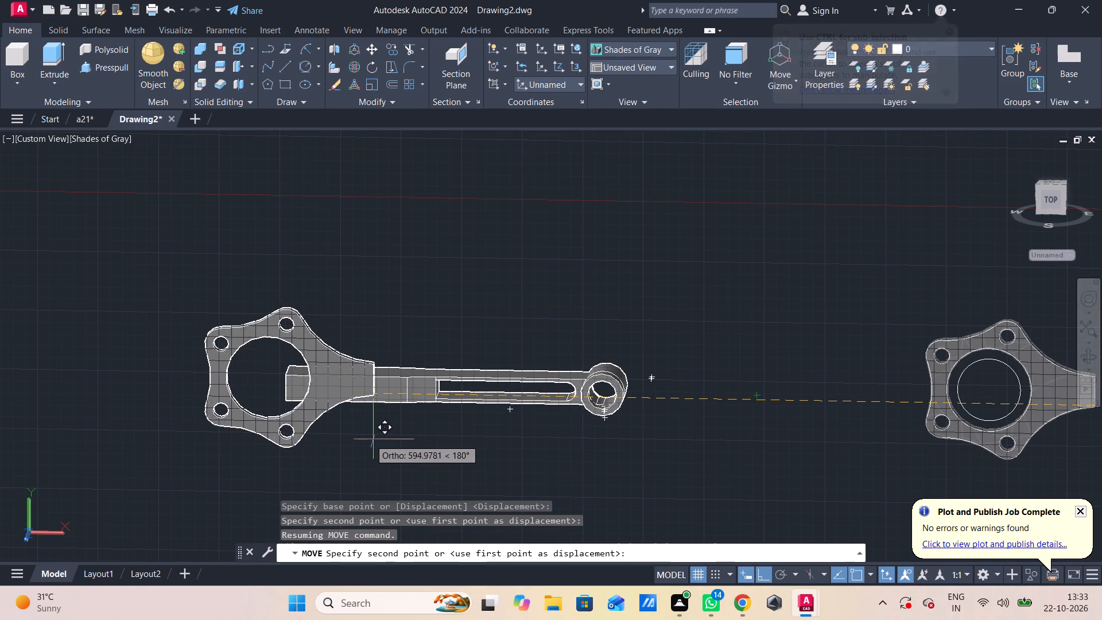
middle_click_drag(352, 429, 454, 406, "shift")
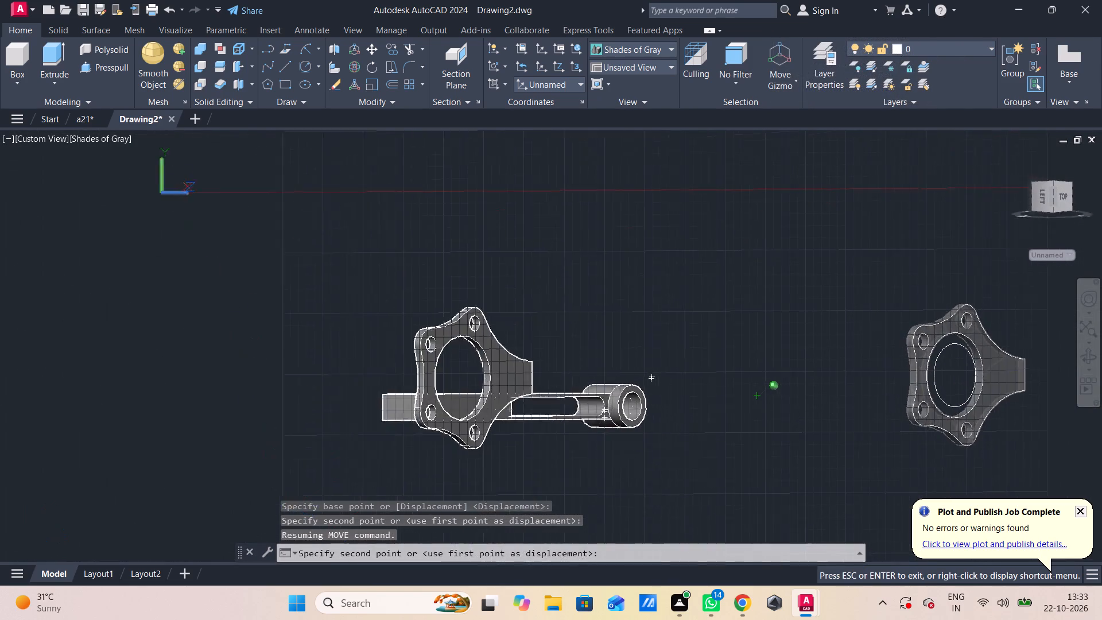
middle_click_drag(454, 406, 448, 401, "shift")
middle_click_drag(405, 400, 461, 269)
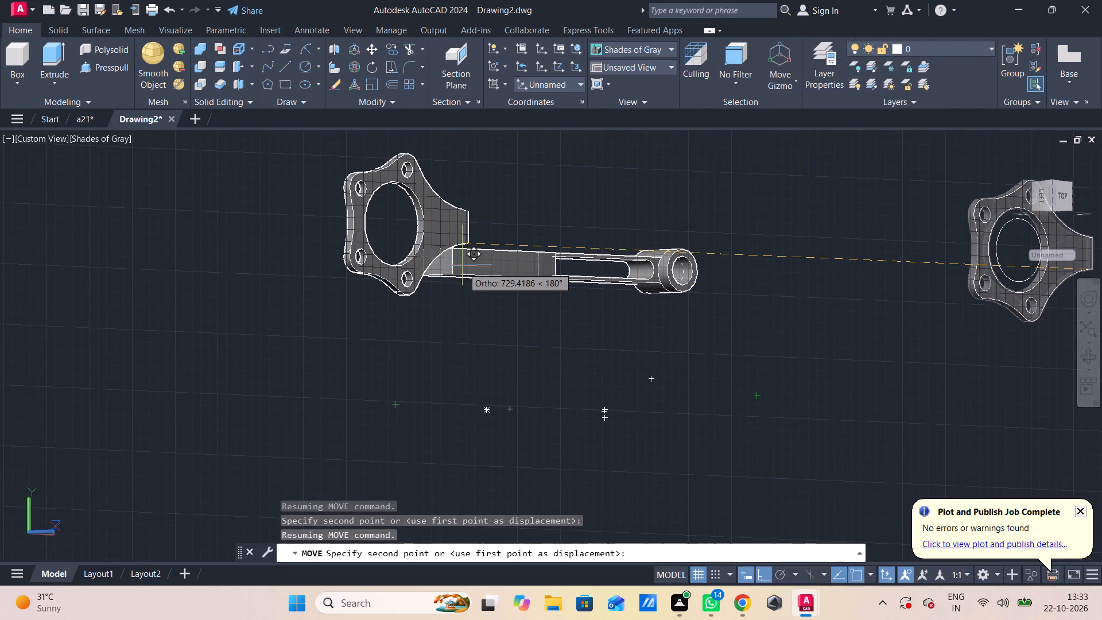
middle_click_drag(463, 265, 471, 303, "shift")
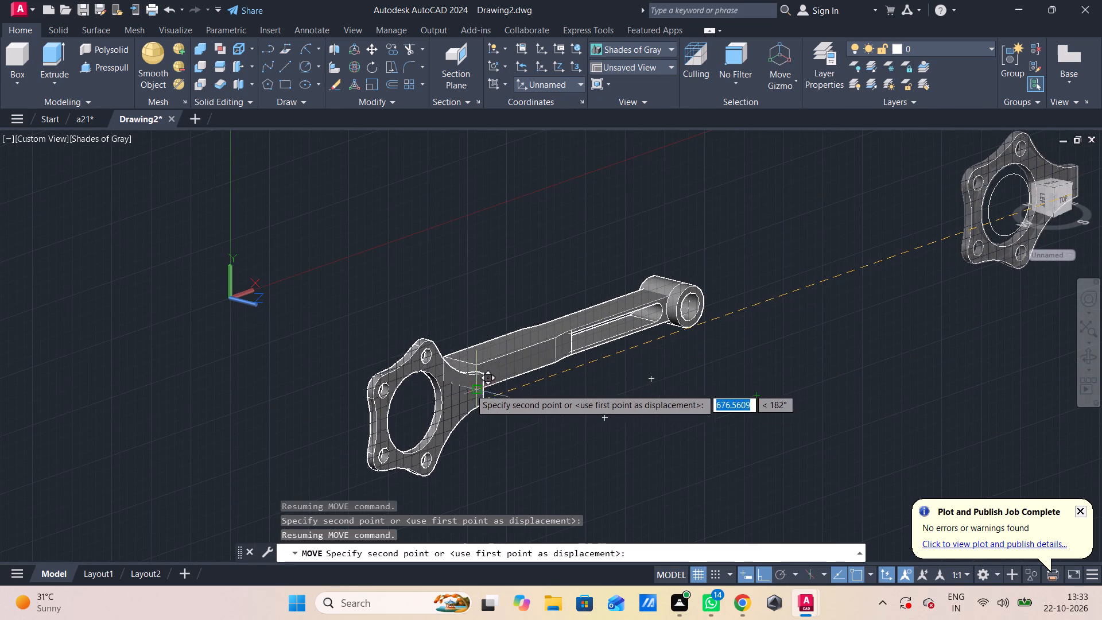
left_click(474, 387)
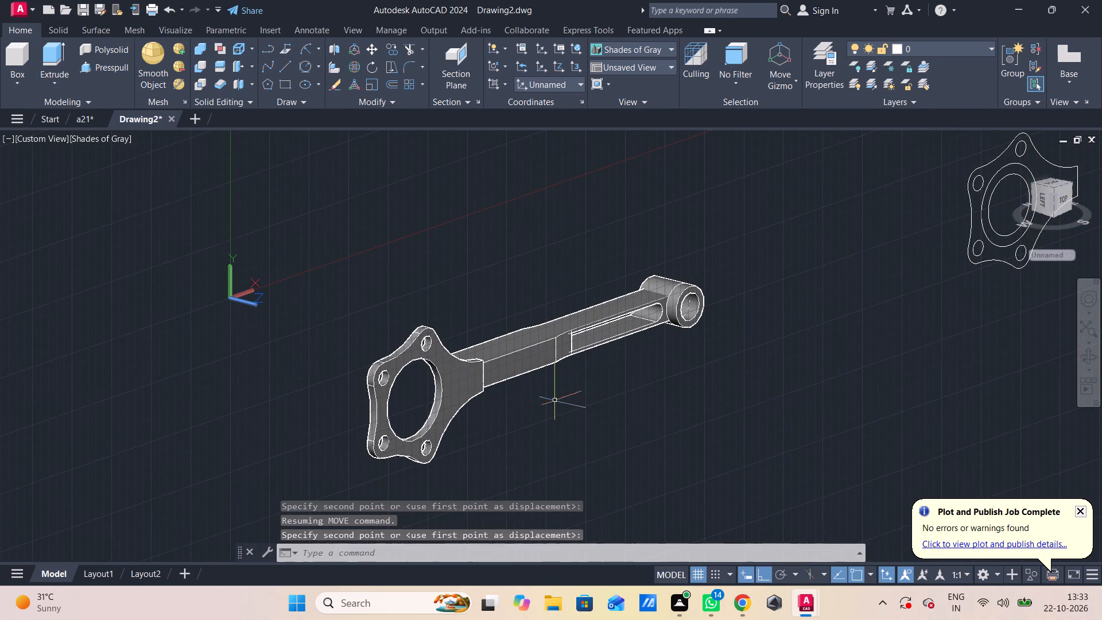
Examine from several sides how the lobed plate sits against the arm's solid end.
middle_click_drag(555, 403, 668, 400, "shift")
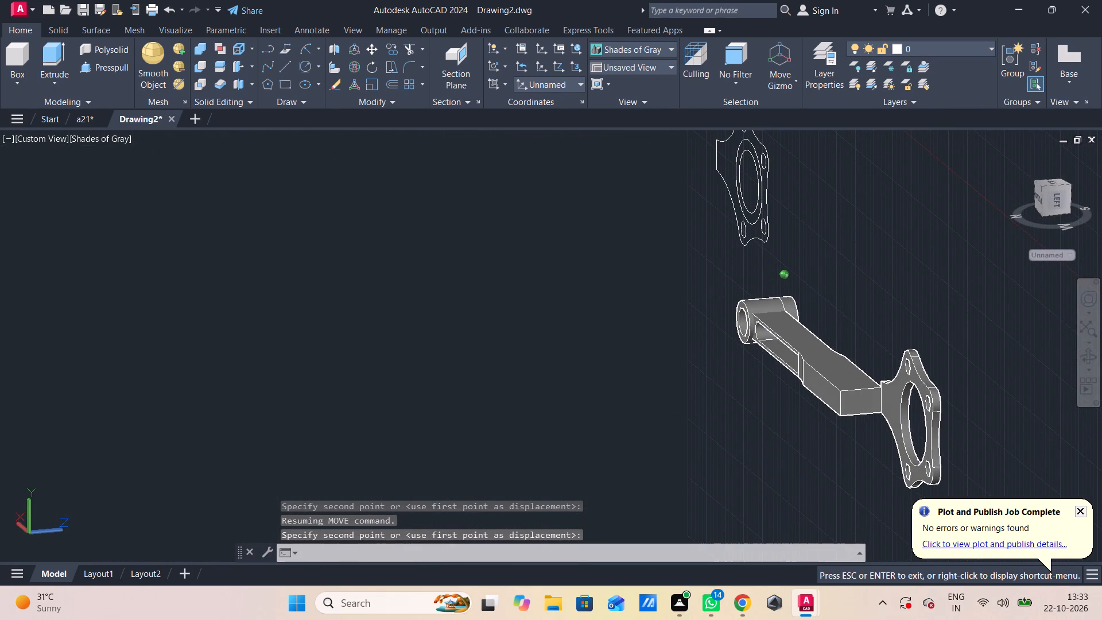
middle_click_drag(668, 400, 600, 404, "shift")
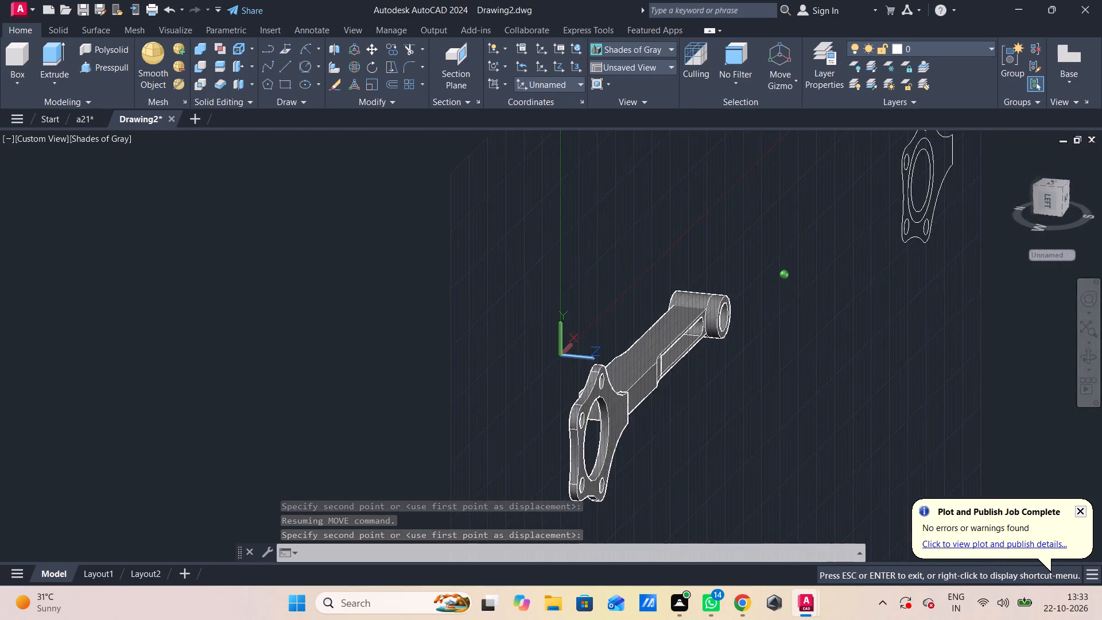
middle_click_drag(600, 404, 677, 407, "shift")
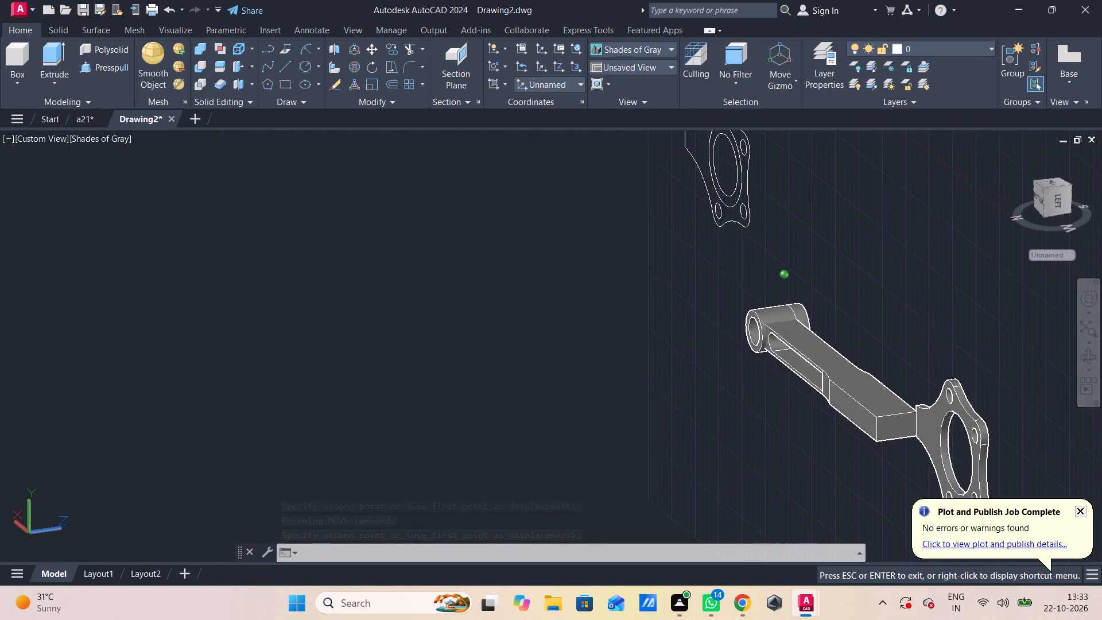
middle_click_drag(677, 407, 685, 398, "shift")
middle_click_drag(602, 405, 462, 405)
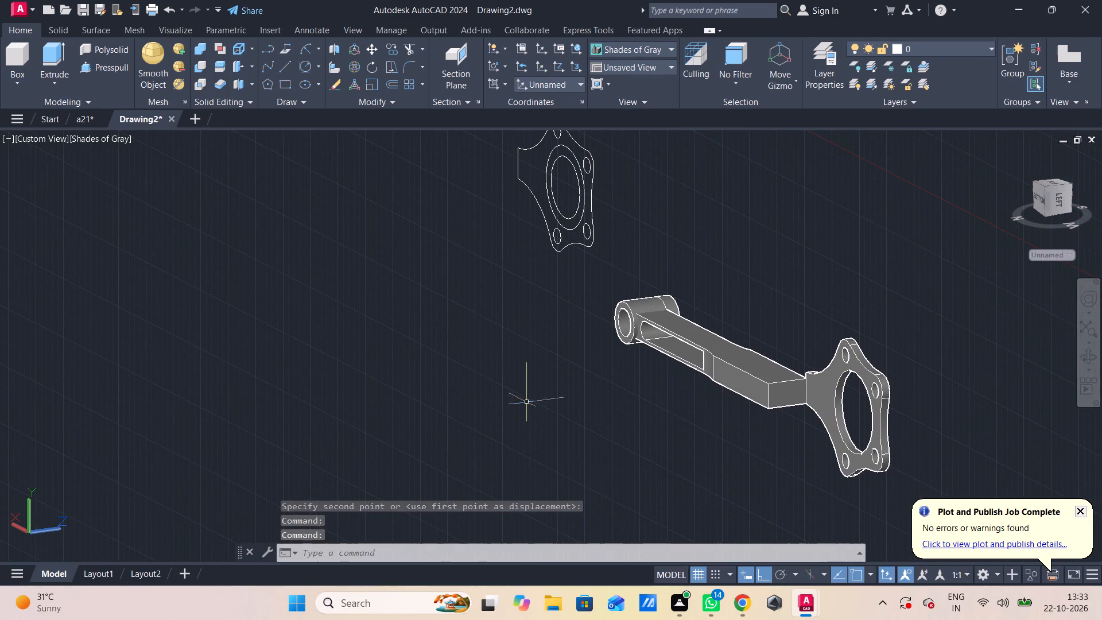
scroll(745, 401, "up", 4)
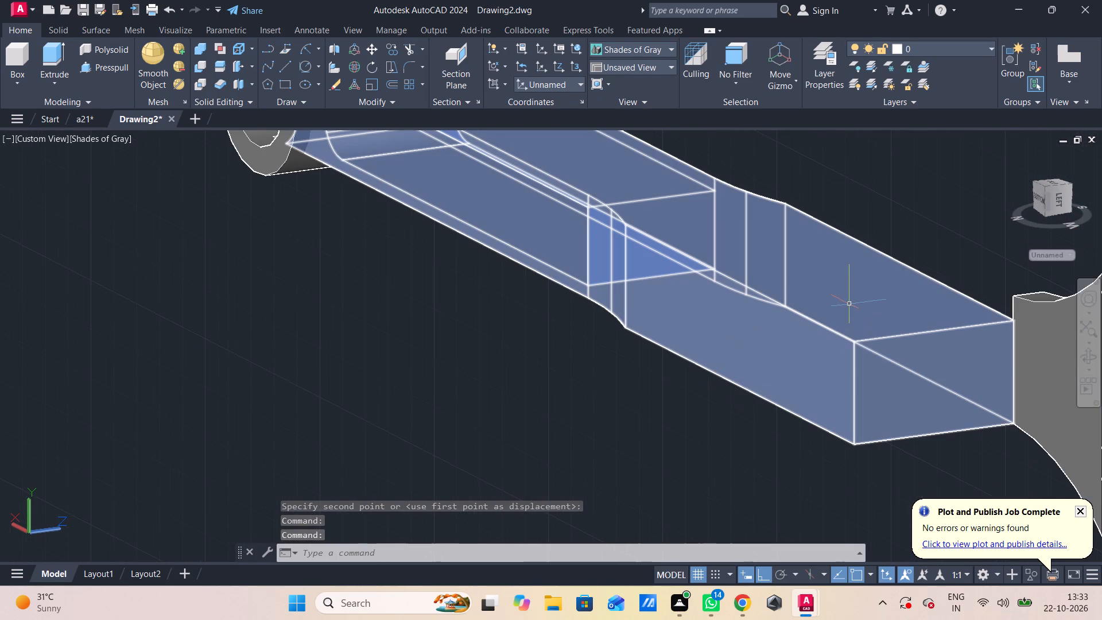
scroll(853, 309, "down", 2)
middle_click_drag(855, 313, 820, 332, "shift")
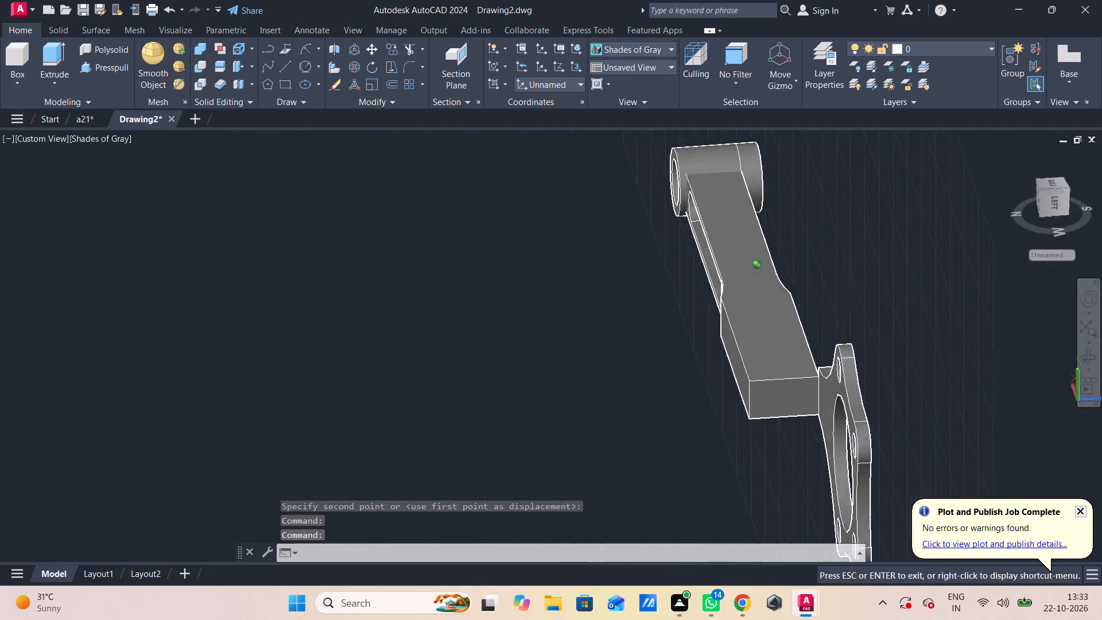
middle_click_drag(820, 332, 683, 324, "shift")
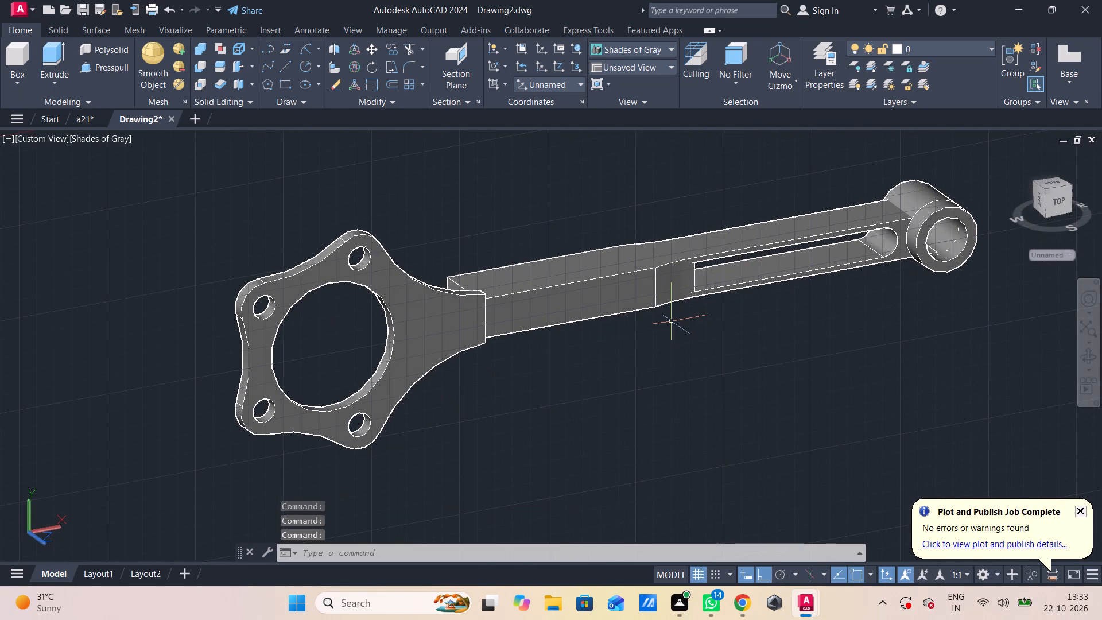
middle_click_drag(746, 329, 692, 325, "shift")
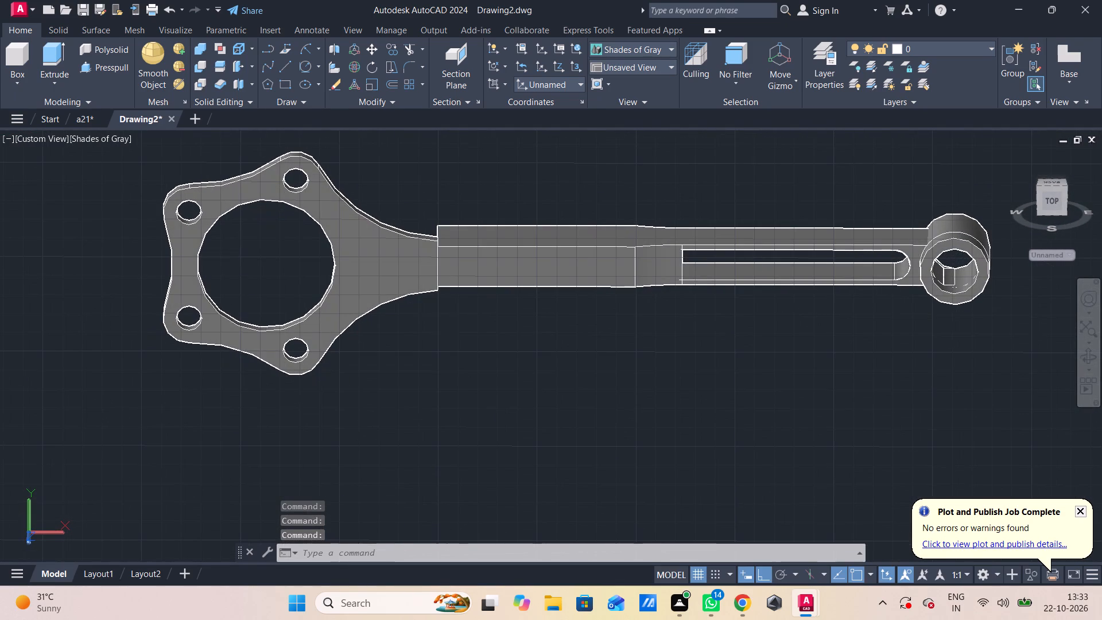
middle_click_drag(585, 340, 763, 369, "shift")
middle_click_drag(747, 400, 759, 334)
Copy the lobed plate from the lower corner of its flat end to the opposite lower corner of the arm's solid end.
middle_click_drag(678, 455, 707, 435, "shift")
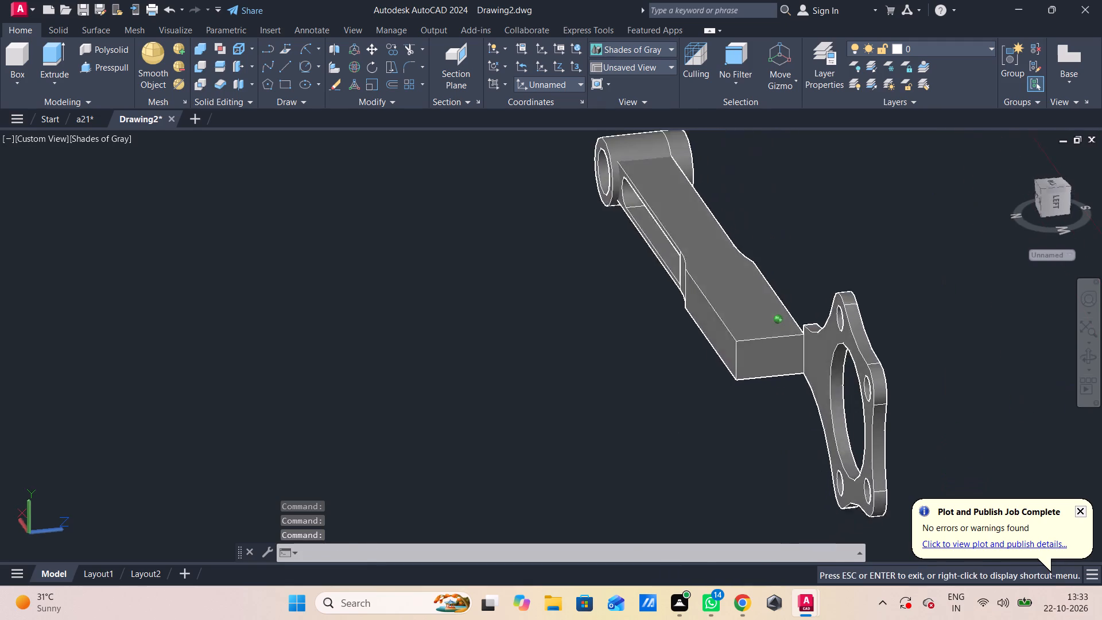
middle_click_drag(707, 435, 717, 427, "shift")
left_click(828, 350)
key("c")
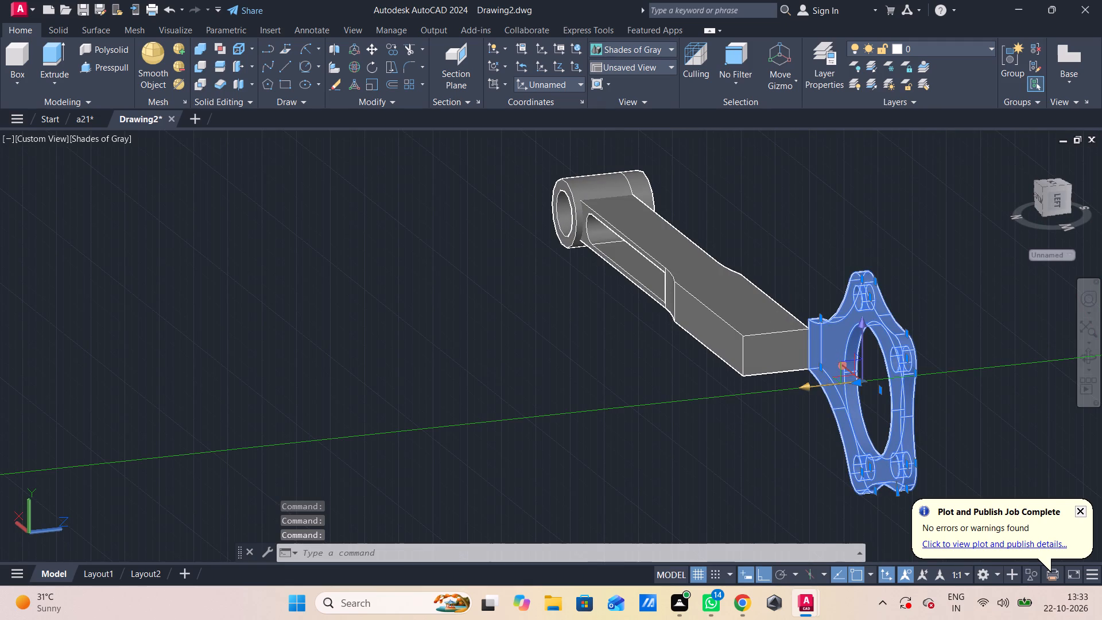
key("o")
key("space")
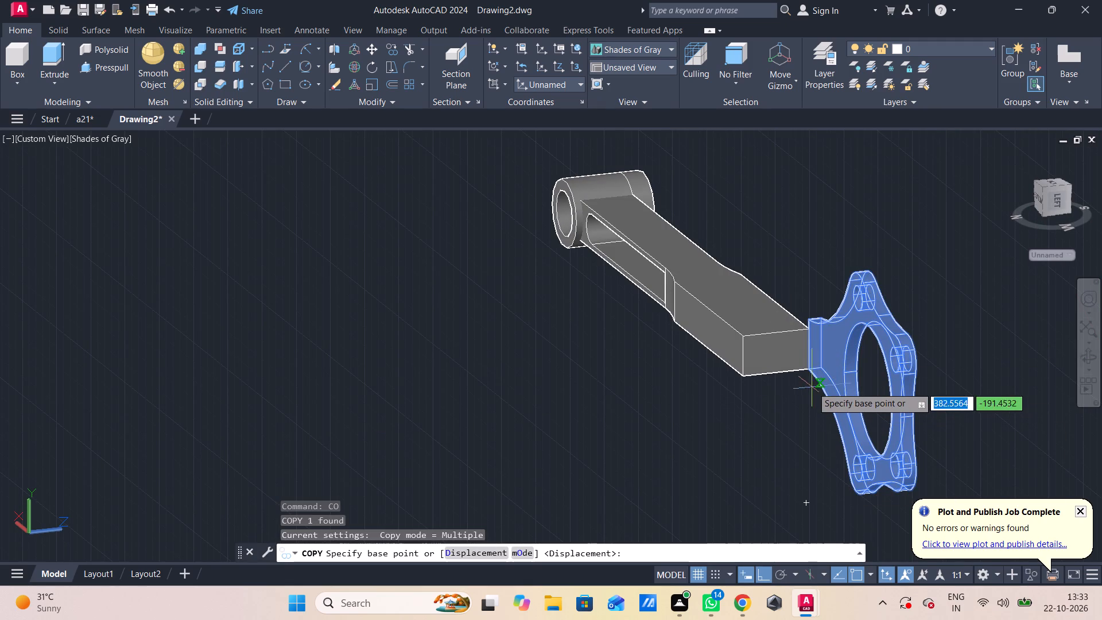
left_click(806, 371)
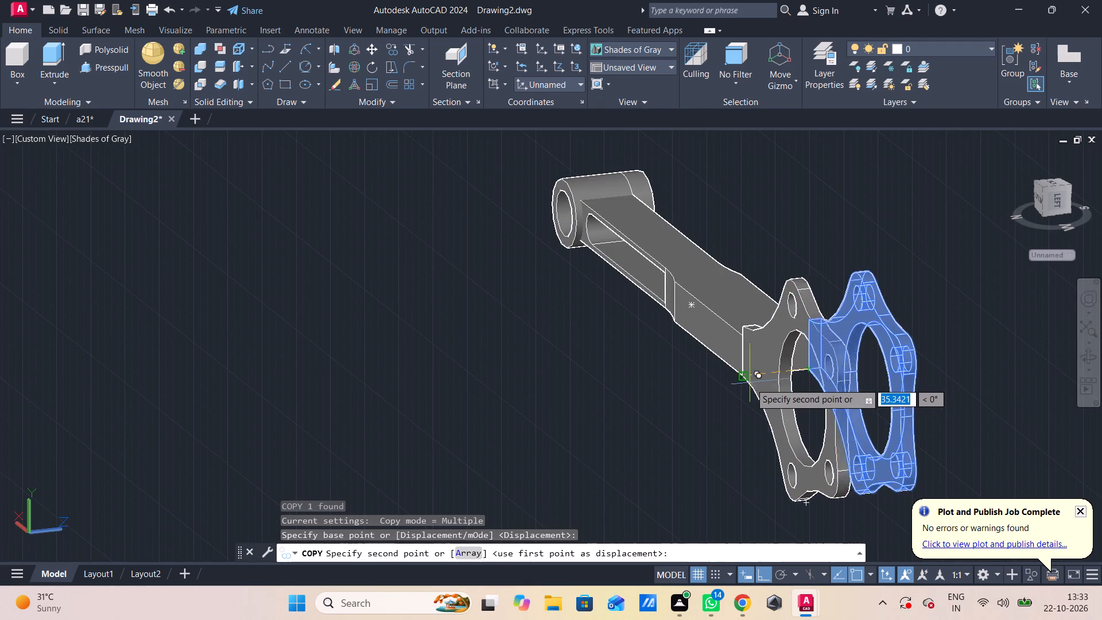
left_click(746, 382)
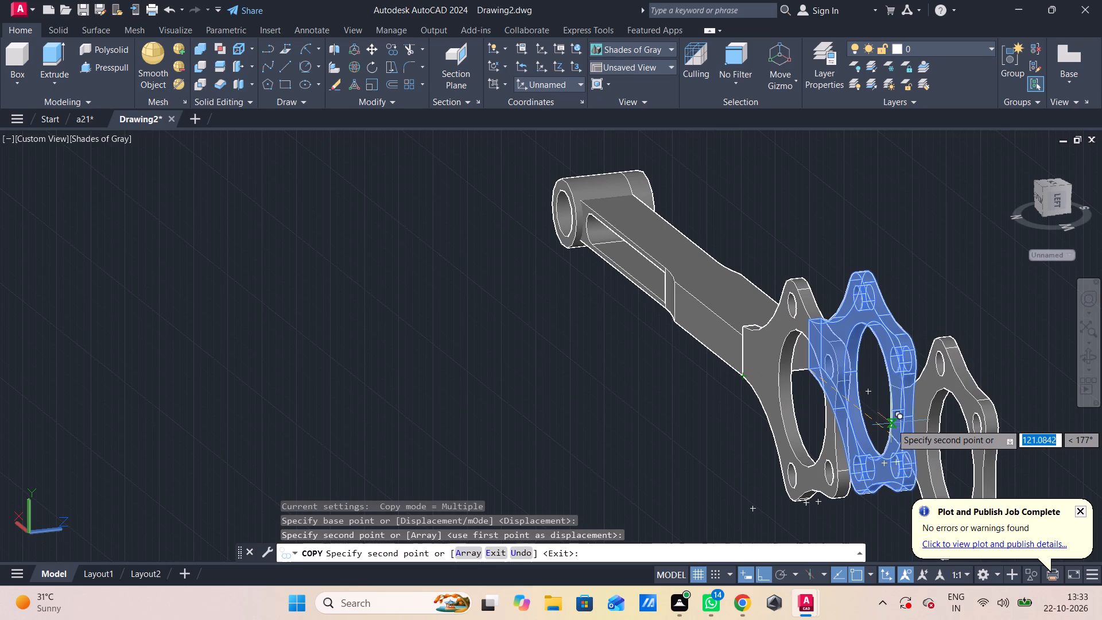
key("Escape")
Examine the two parallel lobed plates on the arm, finishing in the Front view.
middle_click_drag(921, 423, 864, 437, "shift")
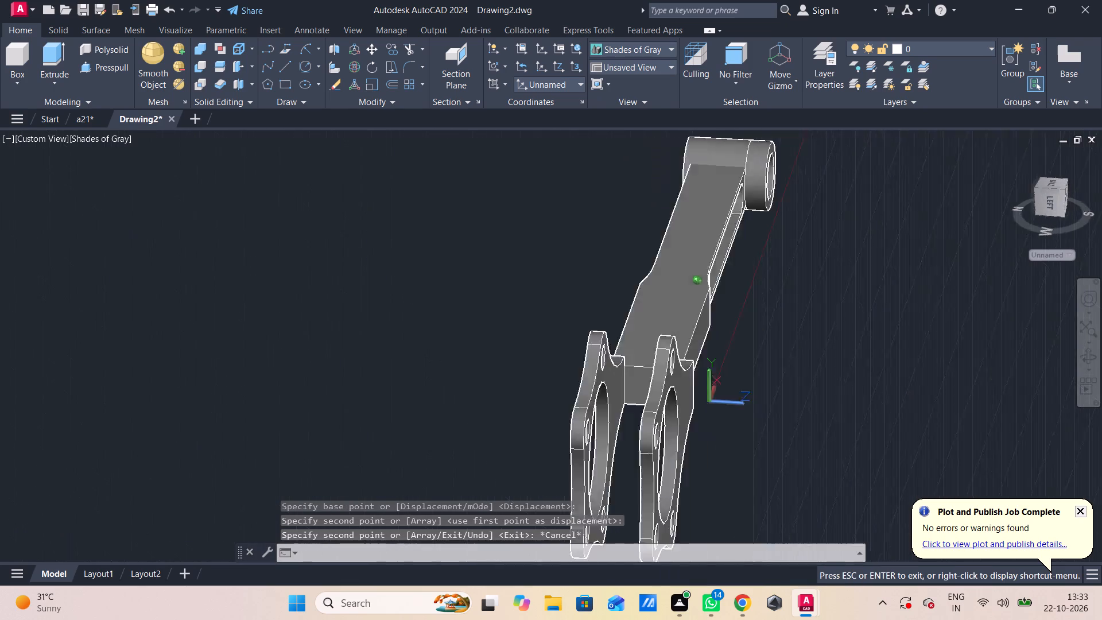
middle_click_drag(864, 437, 787, 401, "shift")
middle_click_drag(730, 293, 705, 304, "shift")
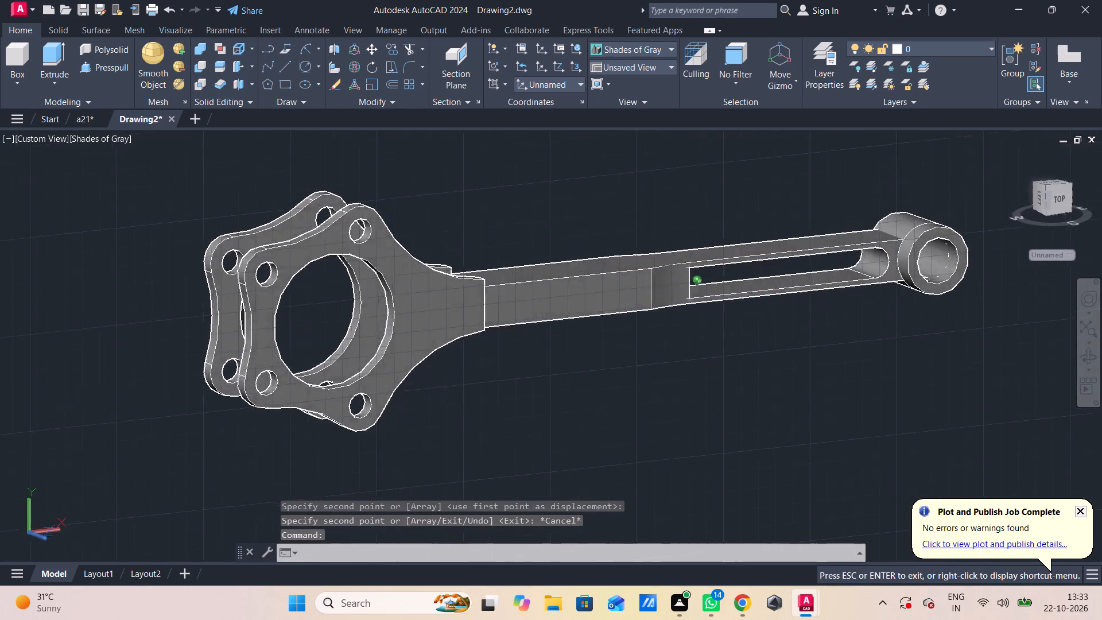
middle_click_drag(705, 304, 638, 312, "shift")
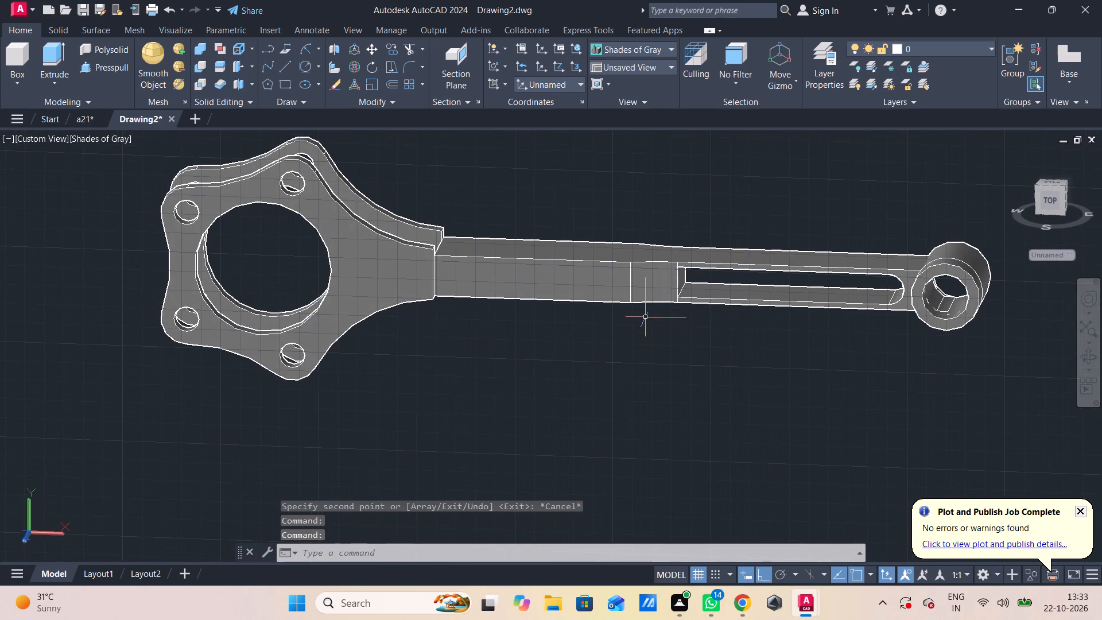
middle_click_drag(751, 346, 595, 395)
scroll(594, 395, "down", 2)
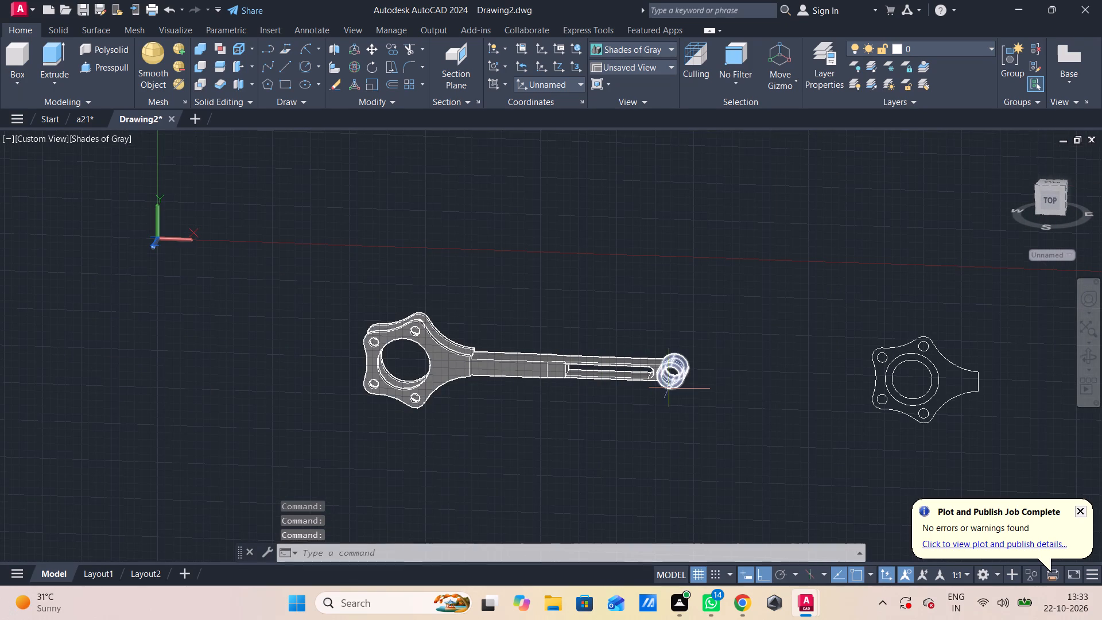
left_click(40, 135)
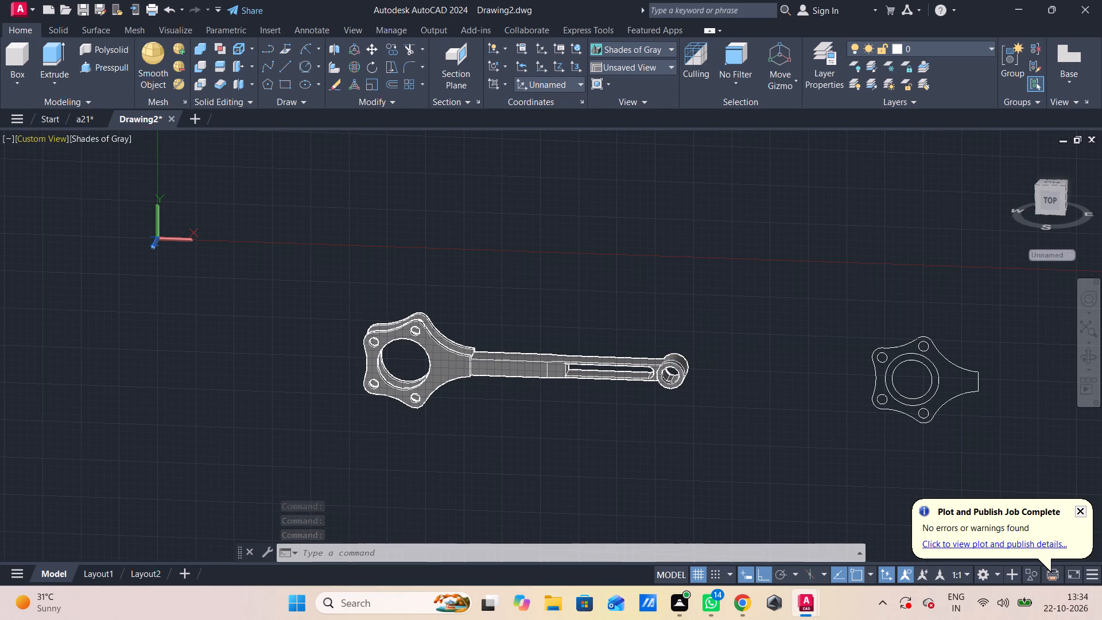
left_click(153, 229)
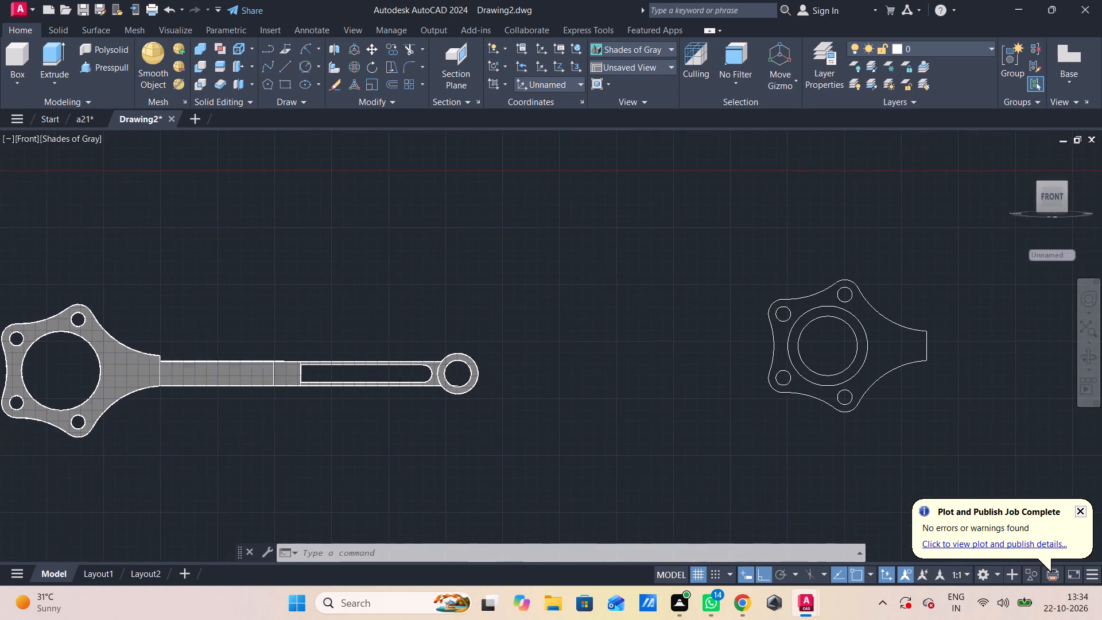
Move the two concentric circles by their common centre from the separate lobed outline to the centre of the plates' large hole.
left_click(866, 334)
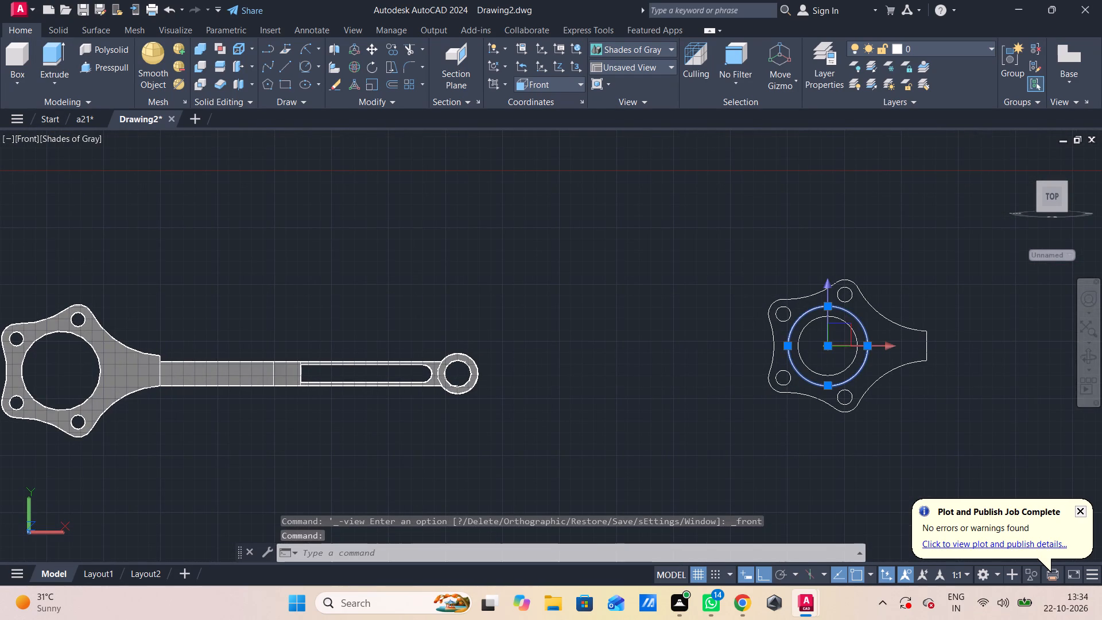
left_click(855, 337)
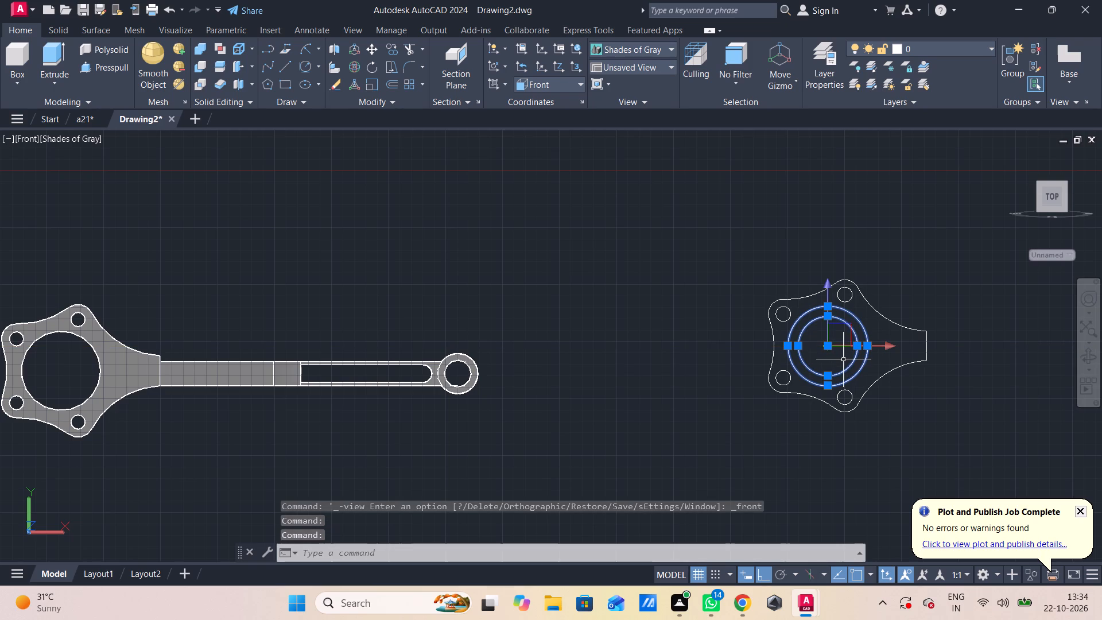
key("m")
key("space")
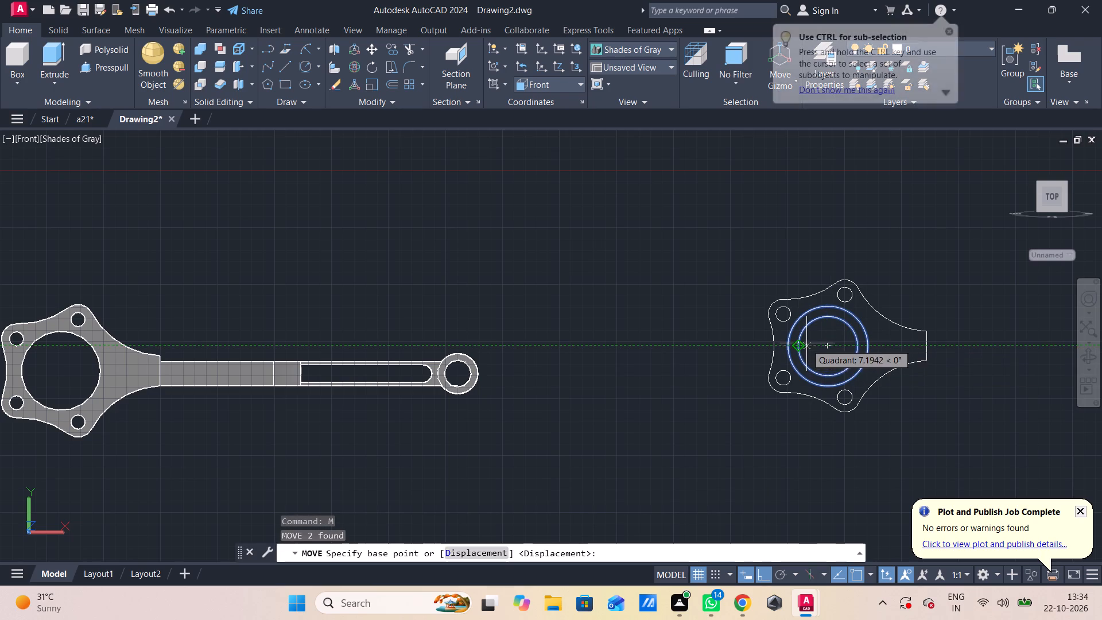
left_click(824, 346)
left_click(334, 380)
middle_click_drag(334, 380, 339, 383)
left_click_drag(339, 383, 377, 387)
middle_click_drag(339, 383, 477, 387)
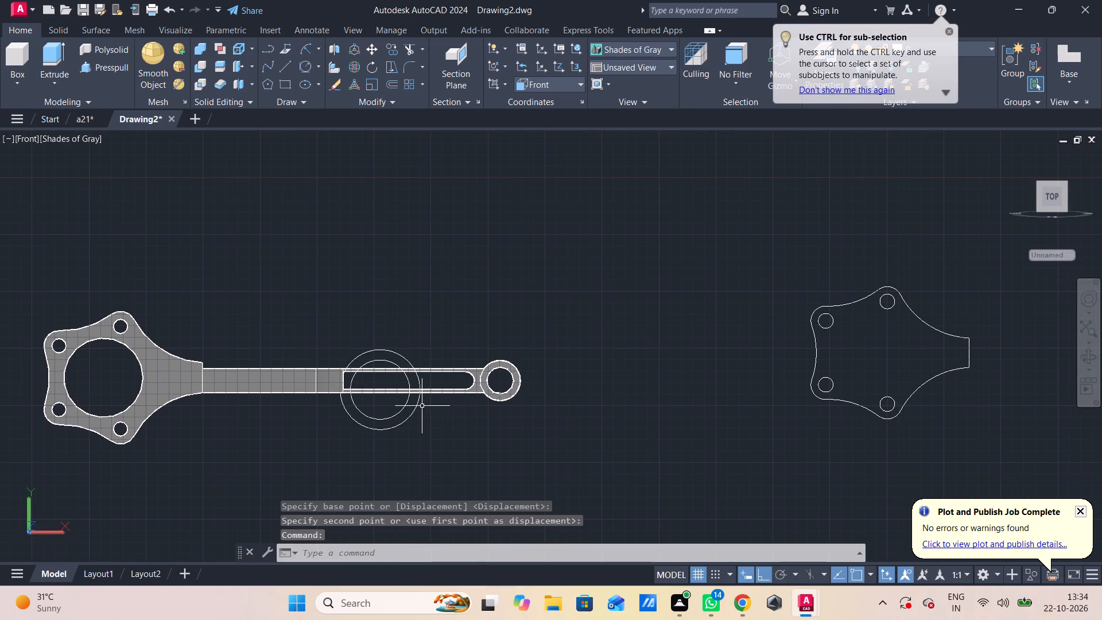
left_click(422, 406)
left_click(385, 406)
type("m")
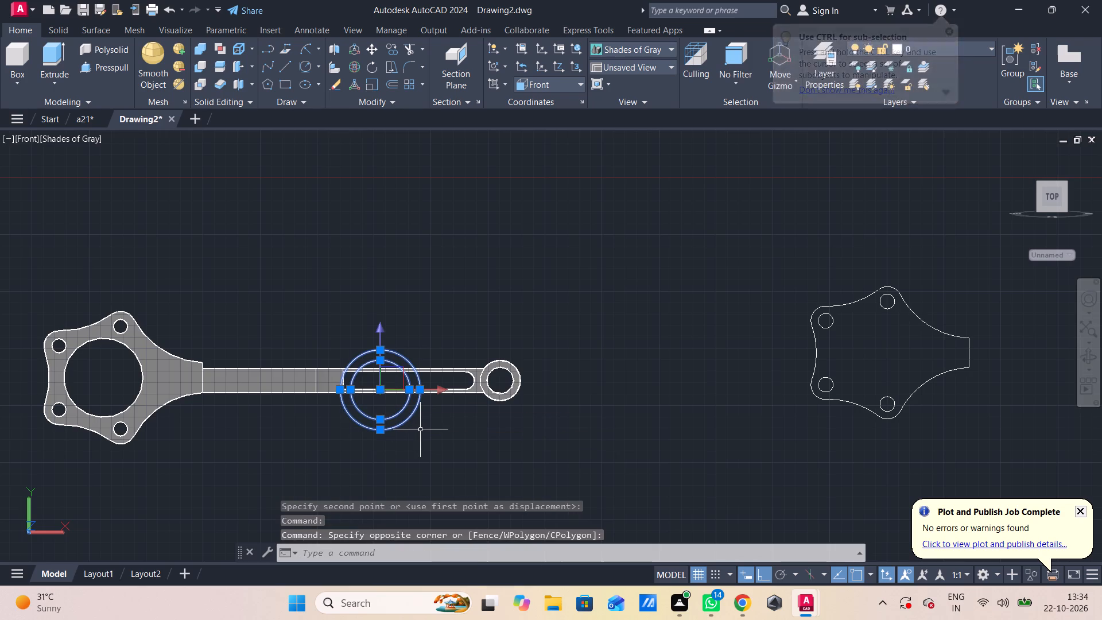
key("space")
left_click(383, 393)
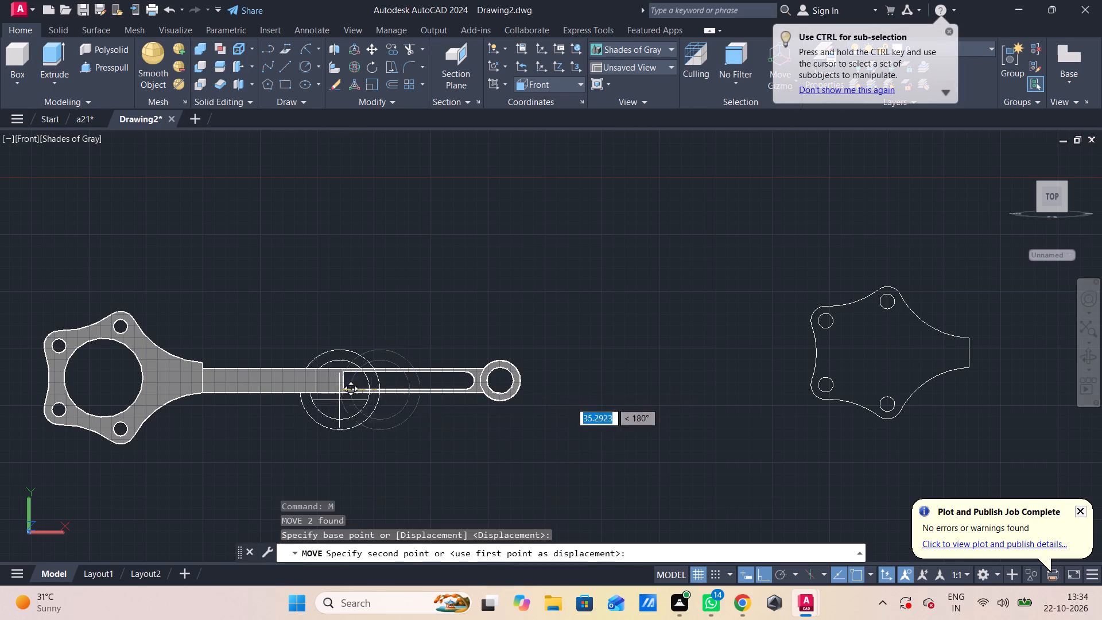
left_click(105, 377)
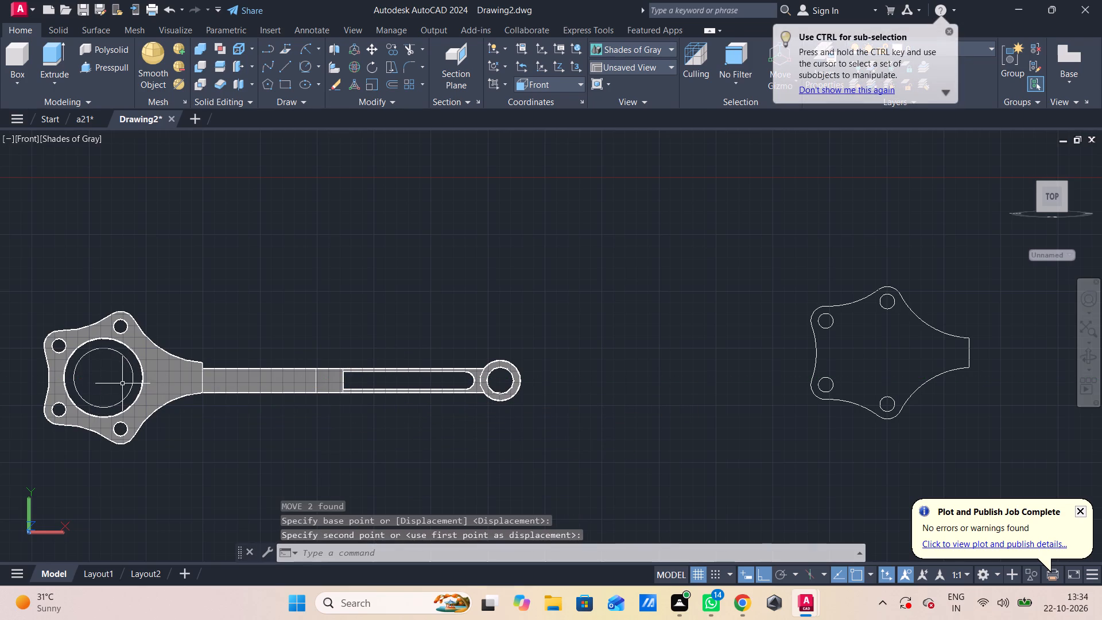
key("Escape")
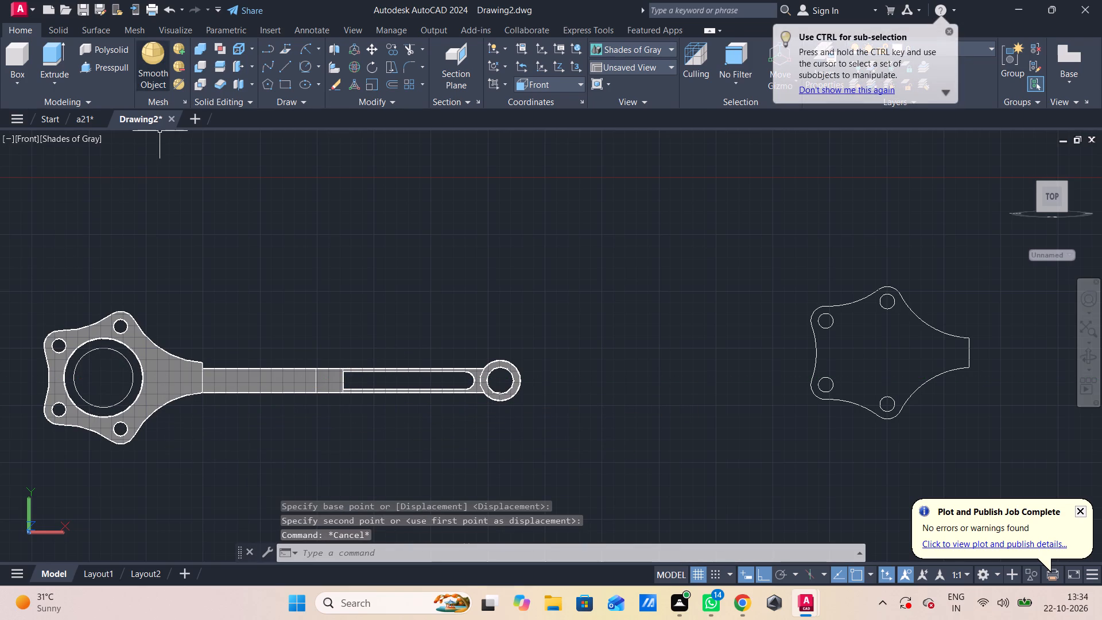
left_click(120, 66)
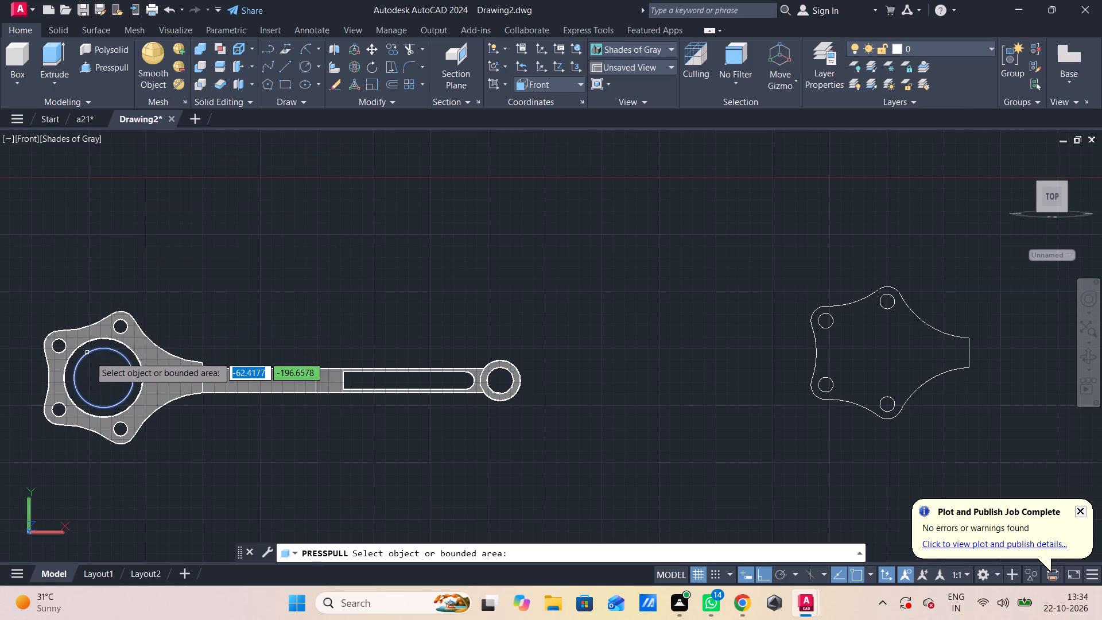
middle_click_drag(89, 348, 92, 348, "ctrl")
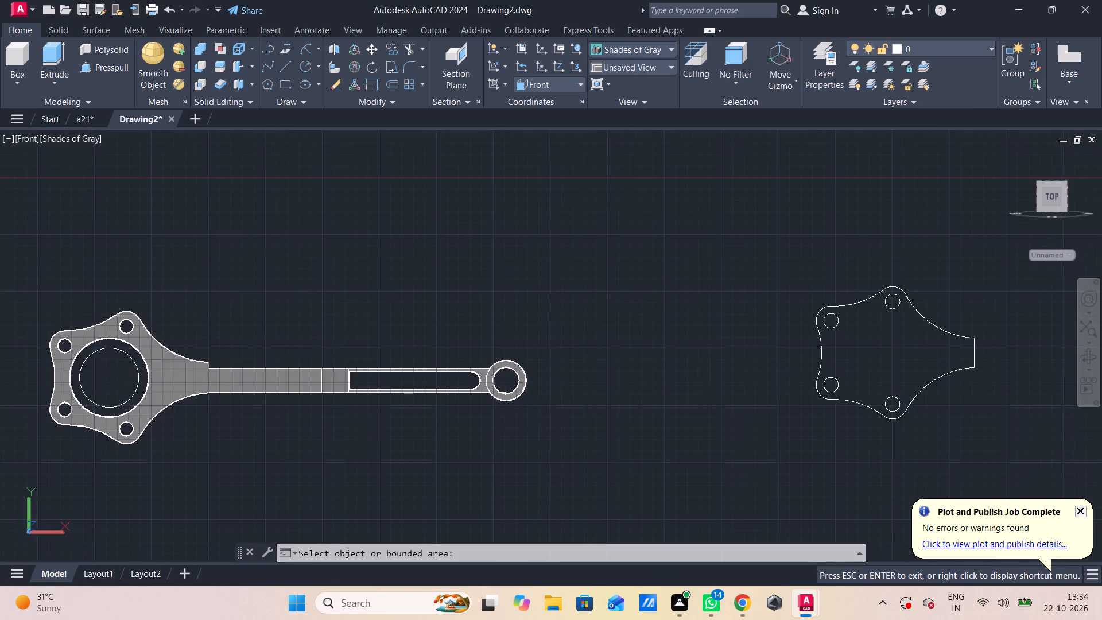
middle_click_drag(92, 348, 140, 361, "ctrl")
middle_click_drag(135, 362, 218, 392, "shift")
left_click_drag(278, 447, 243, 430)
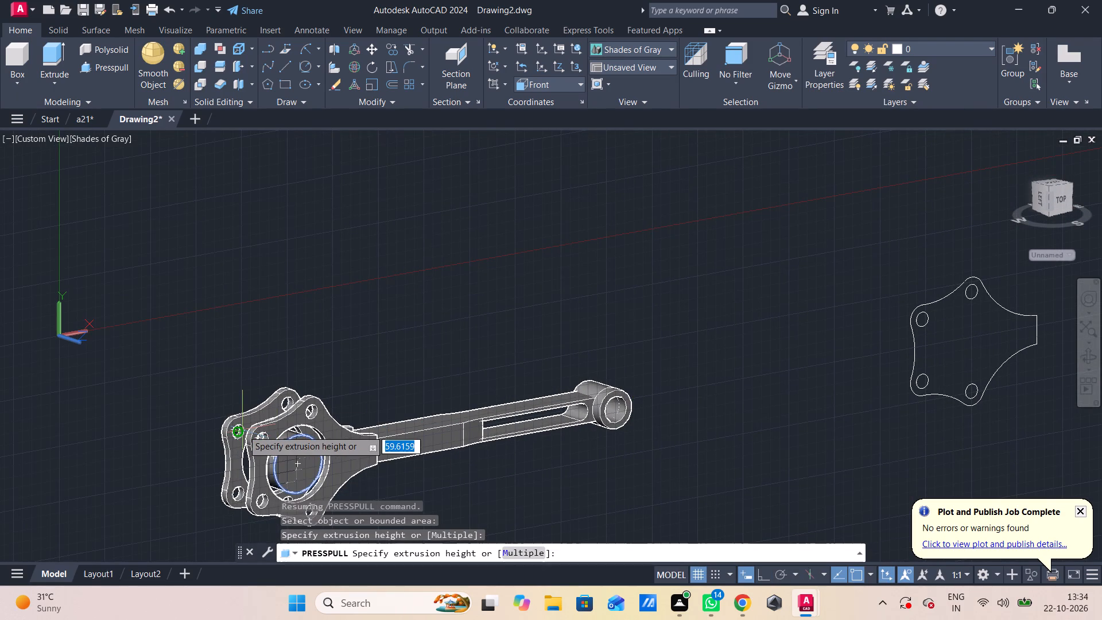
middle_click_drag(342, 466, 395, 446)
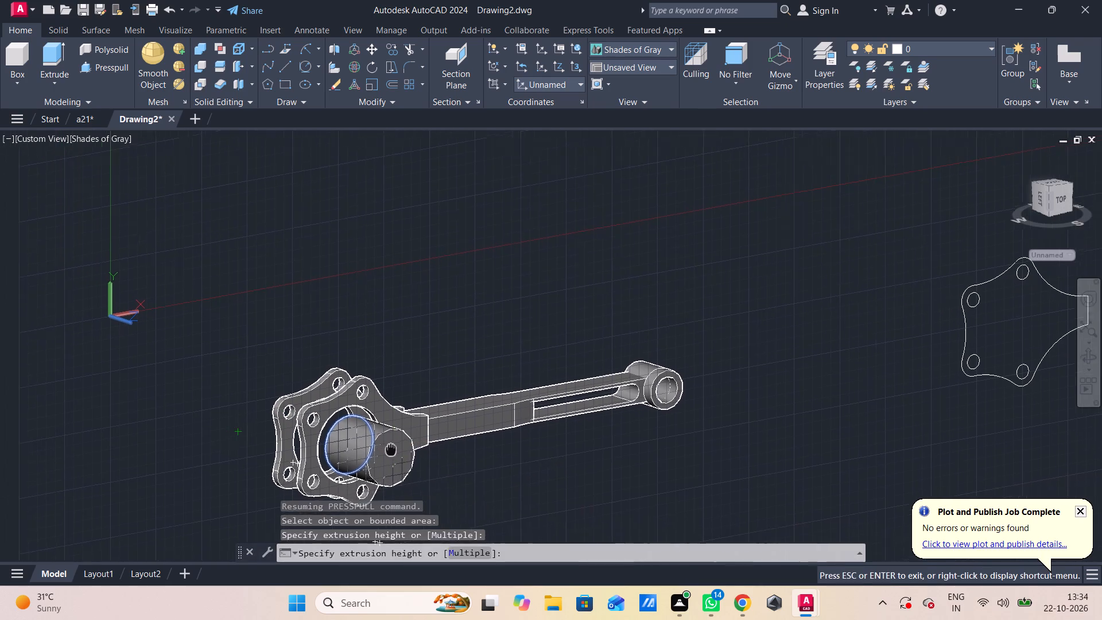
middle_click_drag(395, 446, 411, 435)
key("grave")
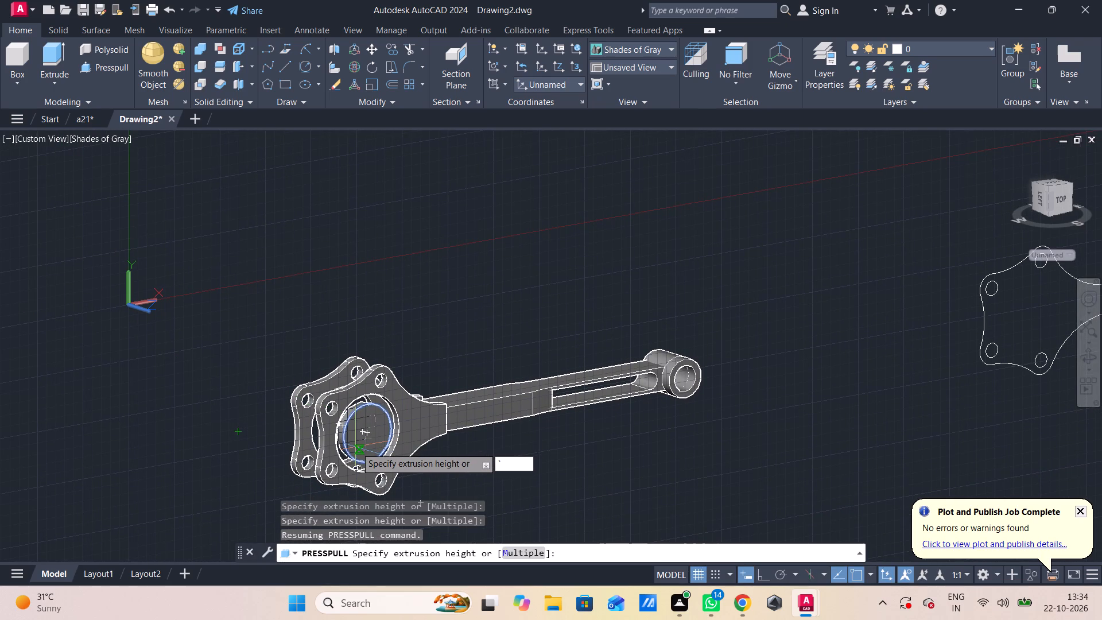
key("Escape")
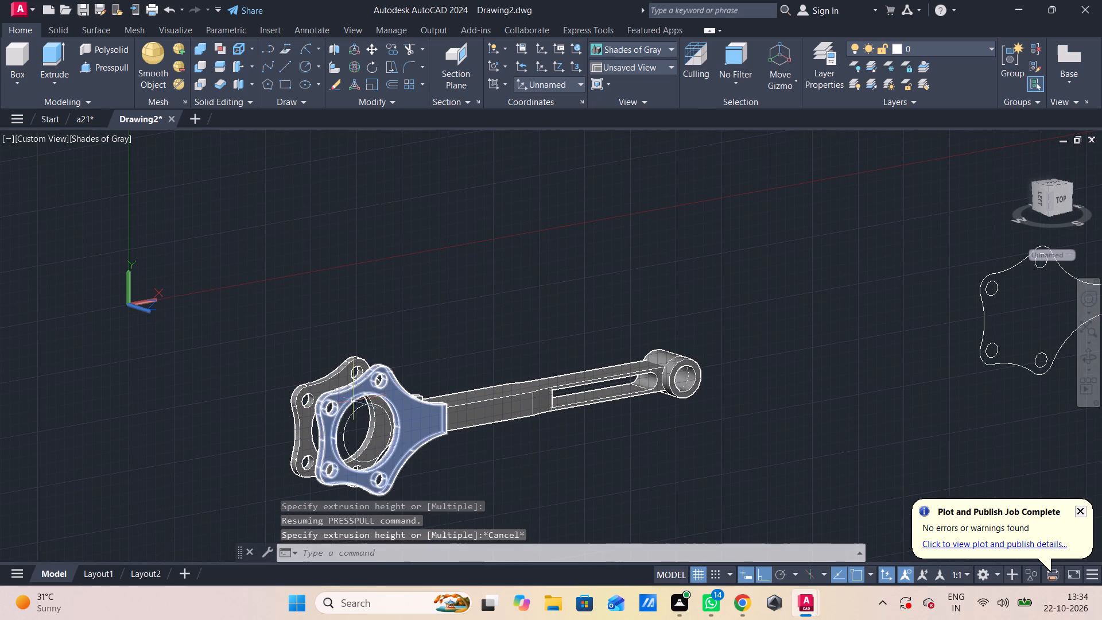
Press/pull the larger concentric circle's area by -50 so it spans the two lobed plates.
scroll(380, 423, "up", 3)
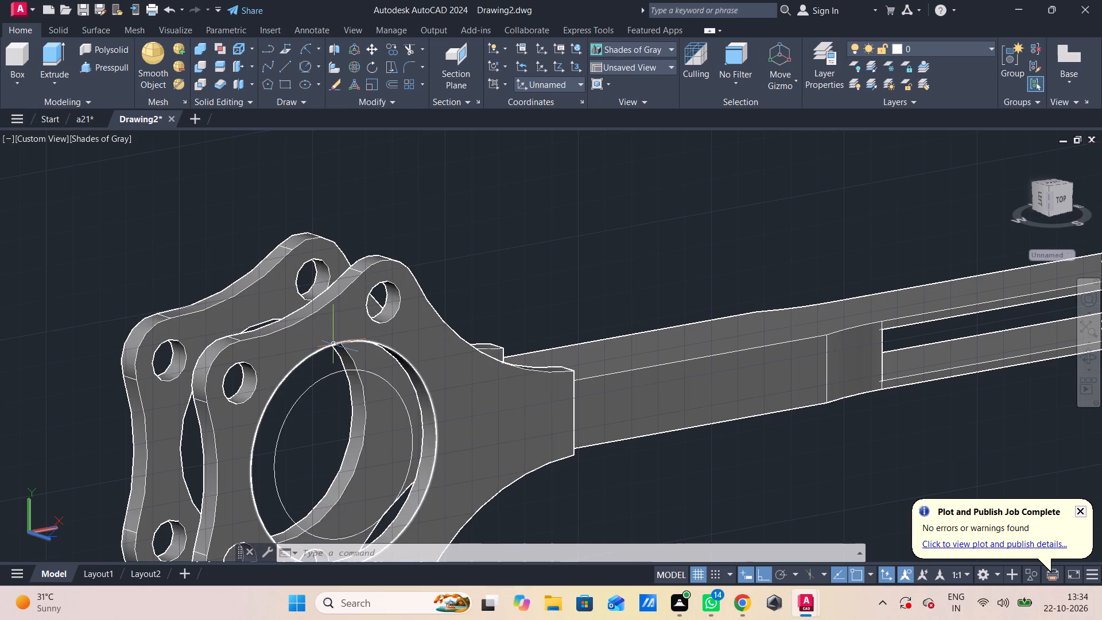
left_click(106, 65)
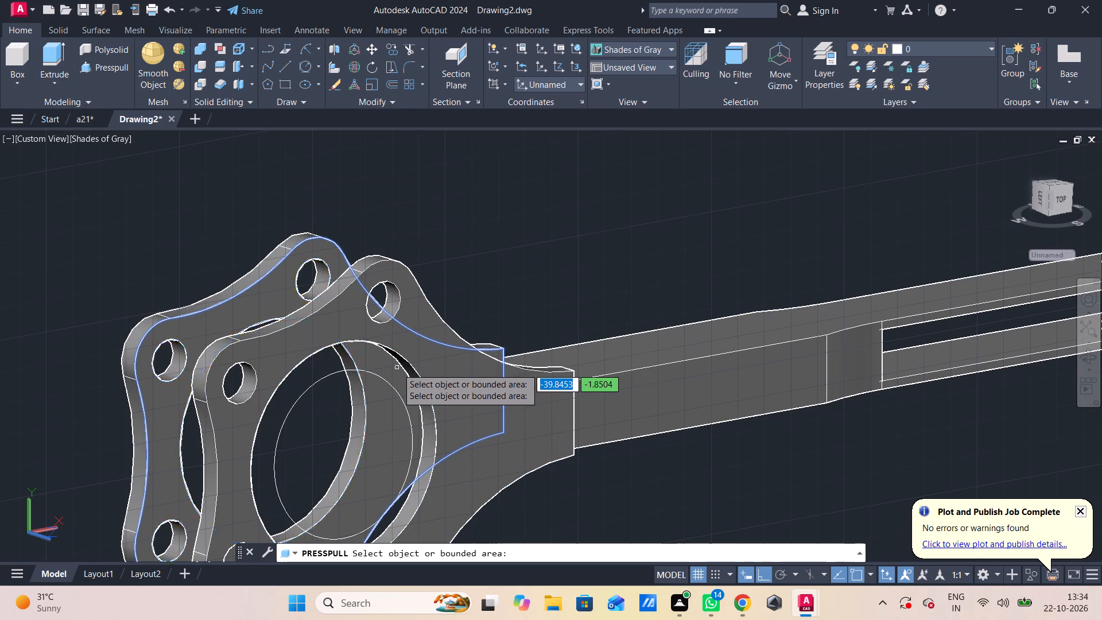
middle_click_drag(397, 368, 456, 366, "shift")
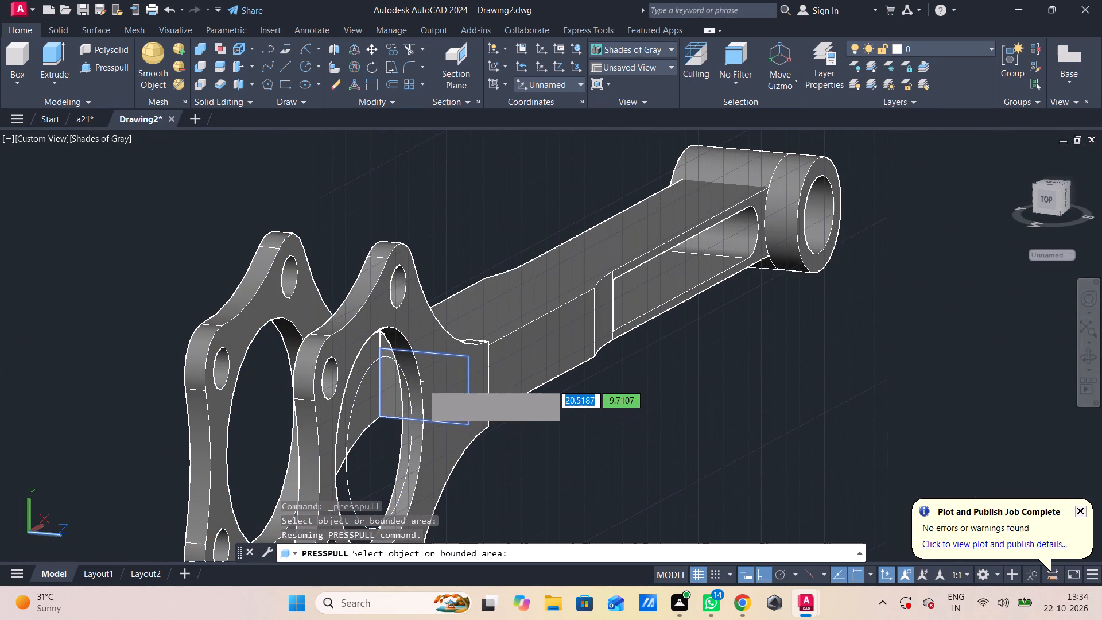
left_click(375, 336)
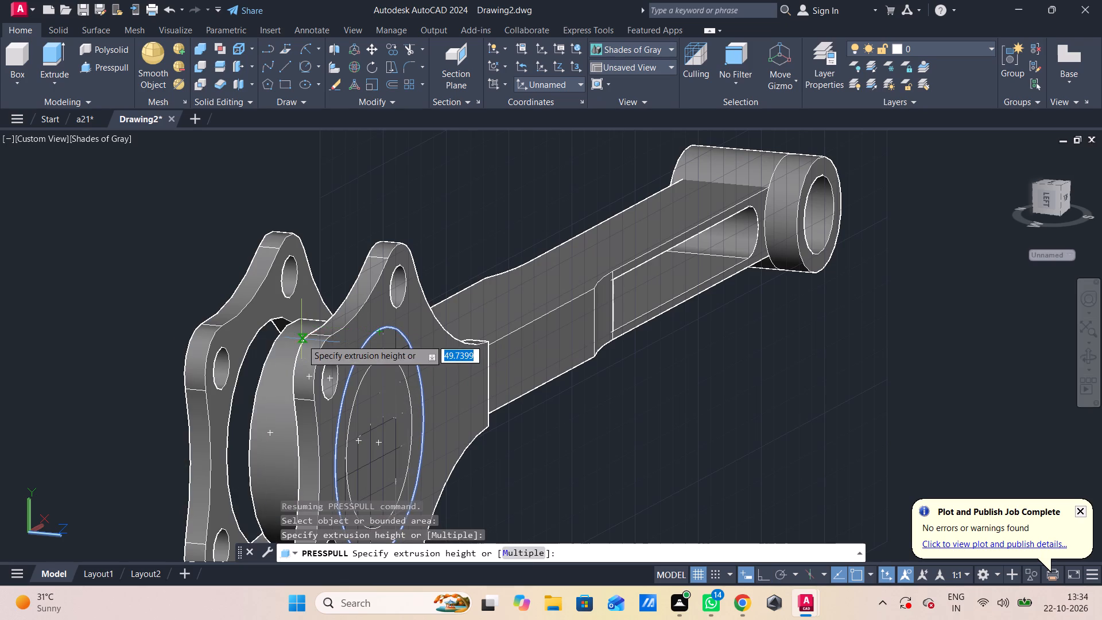
middle_click_drag(274, 336, 344, 353, "shift")
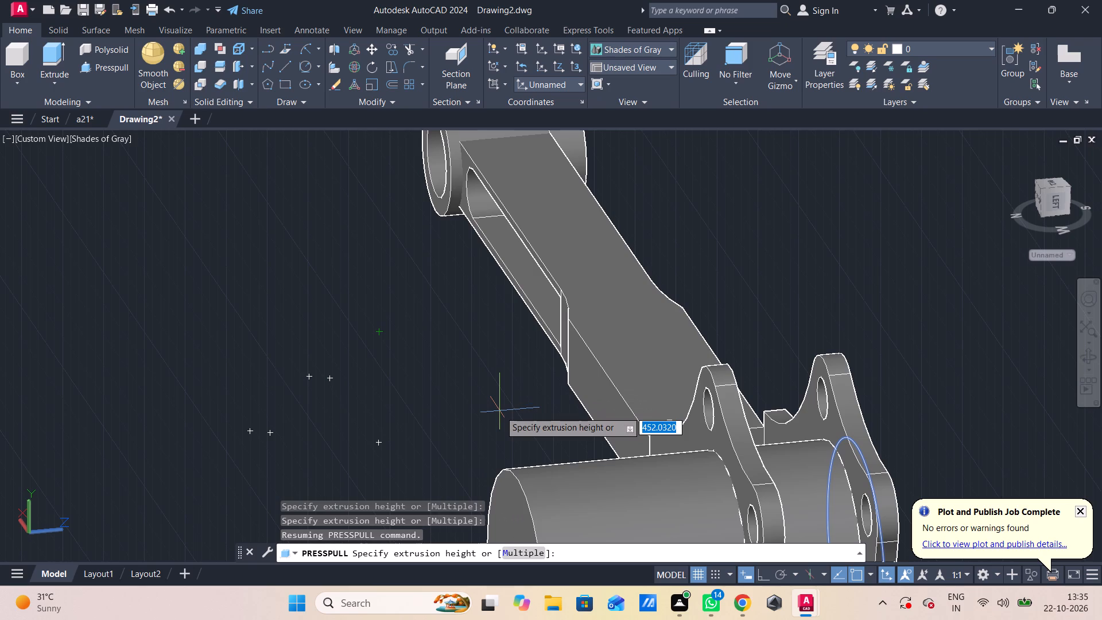
type("-50")
key("Return")
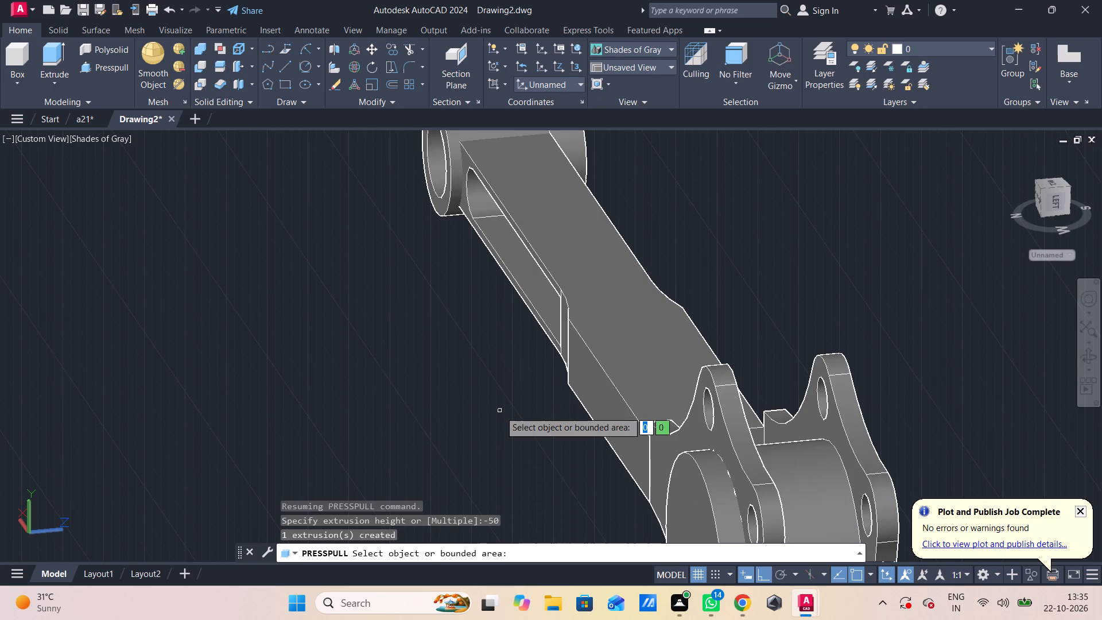
Press/pull the ring-shaped area between the two concentric circles outward by 4 from the outer lobed plate.
middle_click_drag(884, 431, 763, 406, "shift")
middle_click_drag(371, 358, 471, 340)
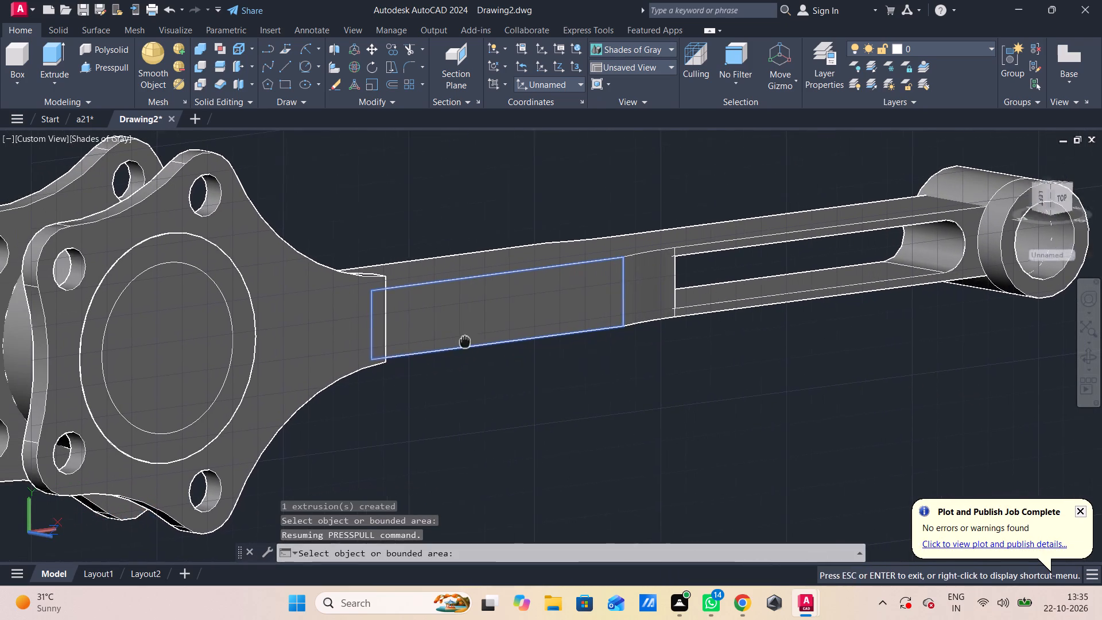
middle_click_drag(471, 340, 486, 337)
left_click(254, 298)
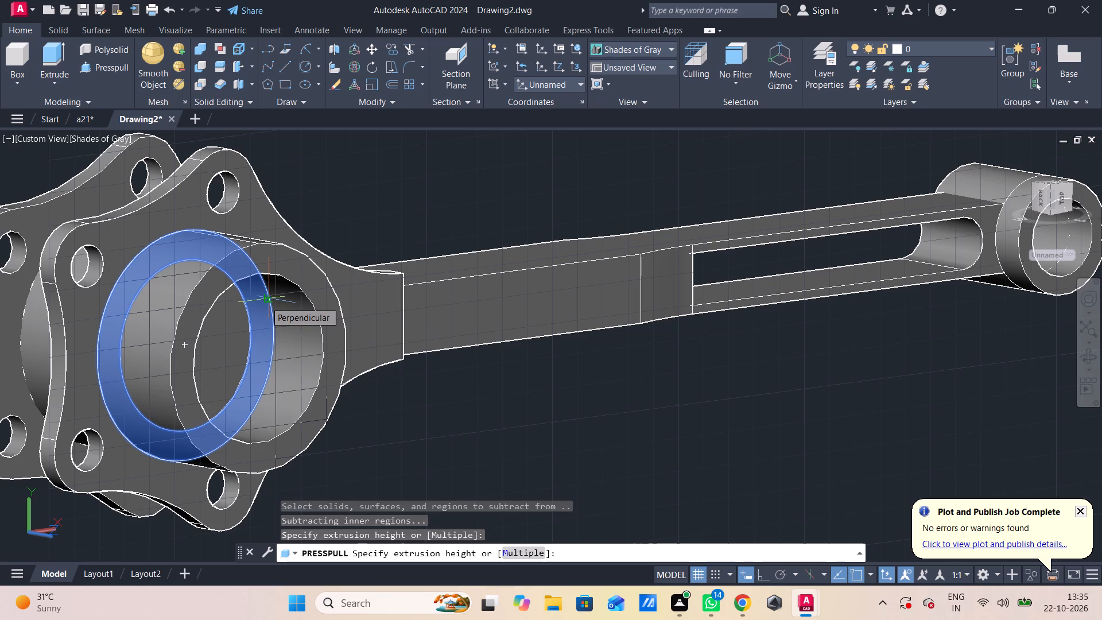
key("4")
key("Return")
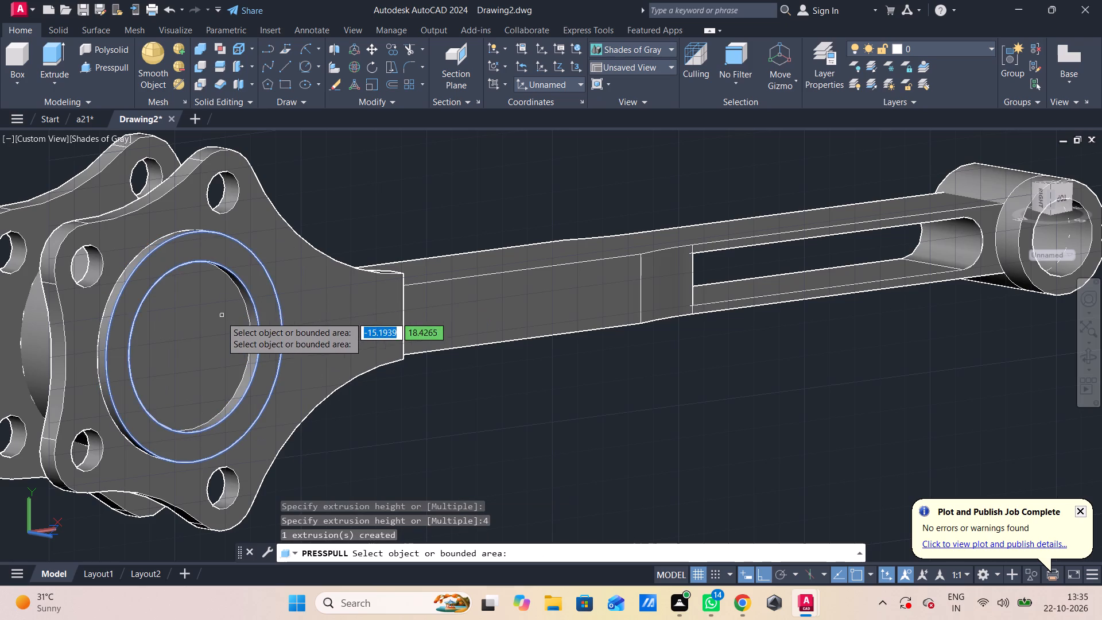
Press/pull the inner circle's area back through the whole hub to cut an open central bore.
left_click(220, 317)
scroll(36, 246, "down", 2)
middle_click_drag(78, 255, 191, 272)
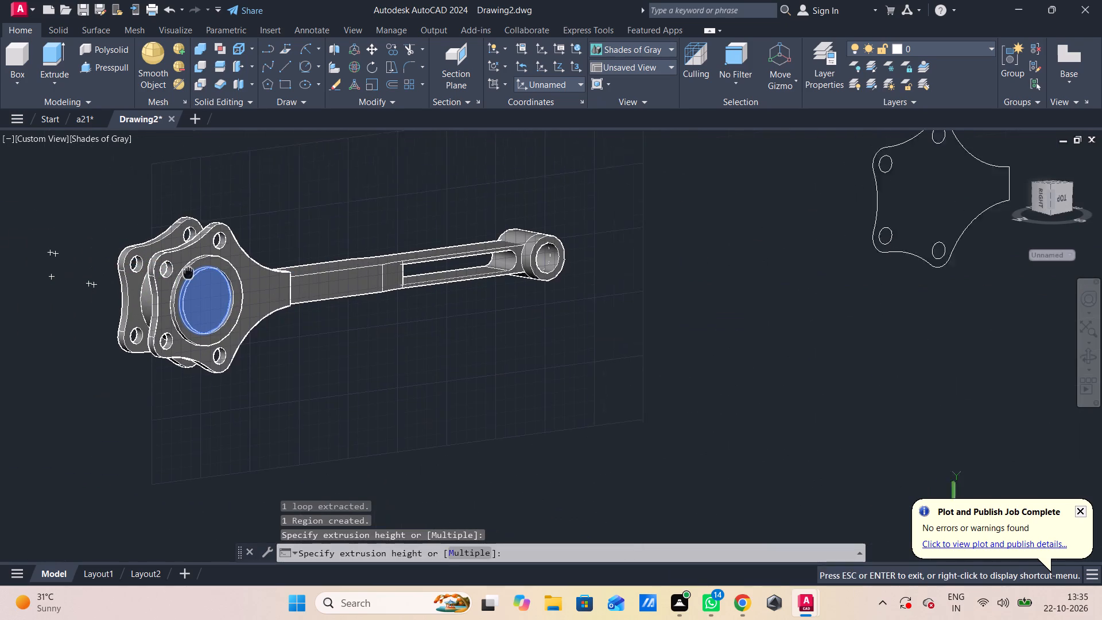
middle_click_drag(191, 272, 245, 282)
left_click(90, 215)
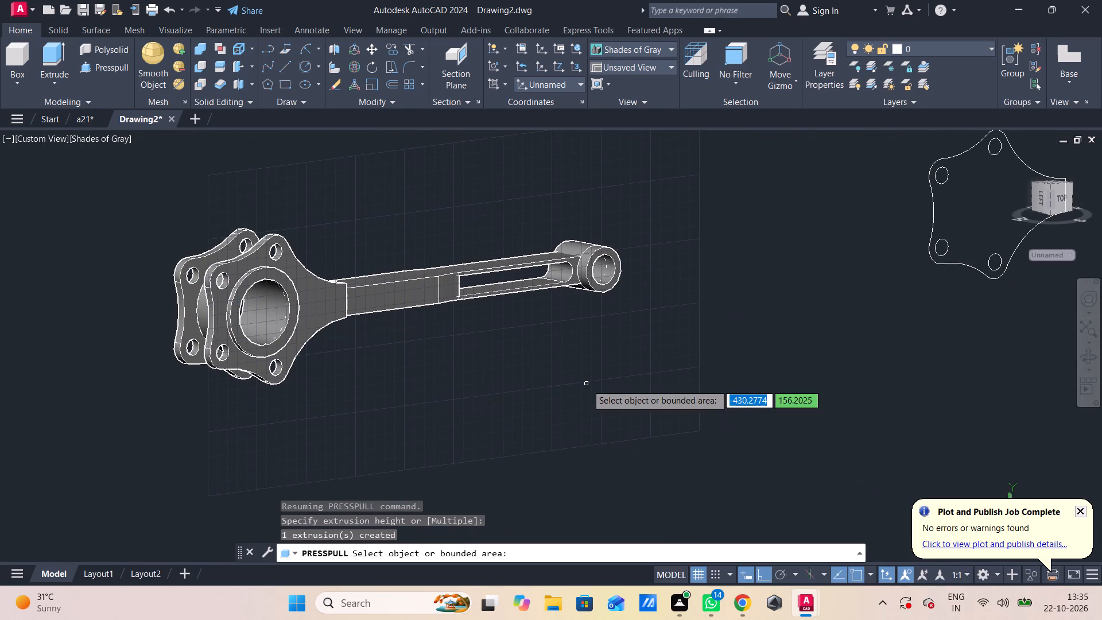
Press/pull the arm's long top face up to the upper corner of the lobed plate's flat end.
middle_click_drag(587, 384, 519, 410, "shift")
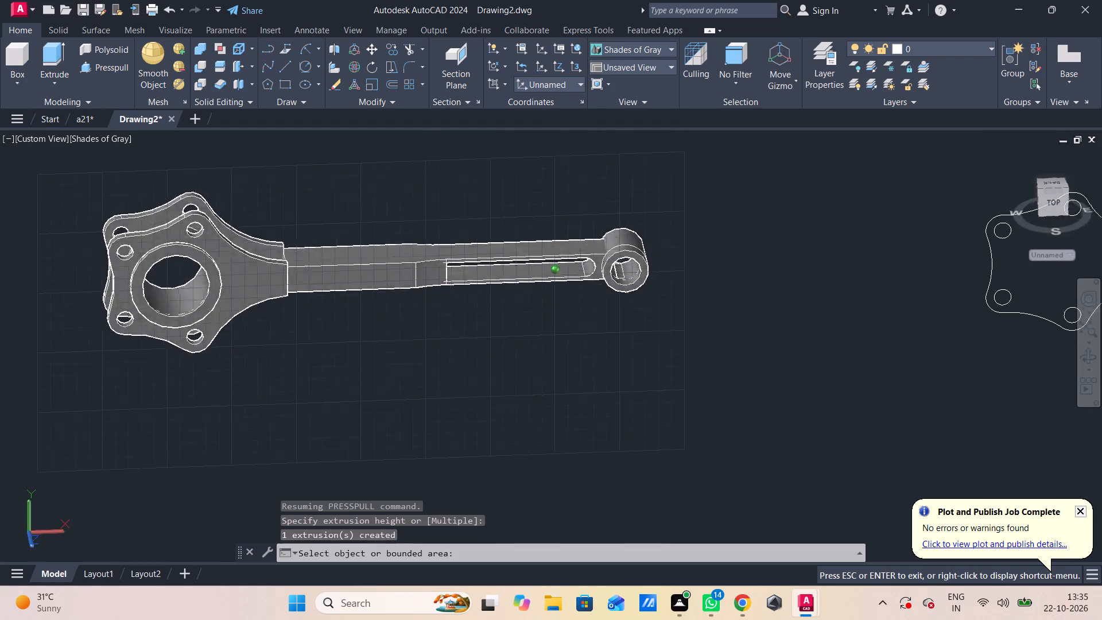
middle_click_drag(519, 410, 545, 397, "shift")
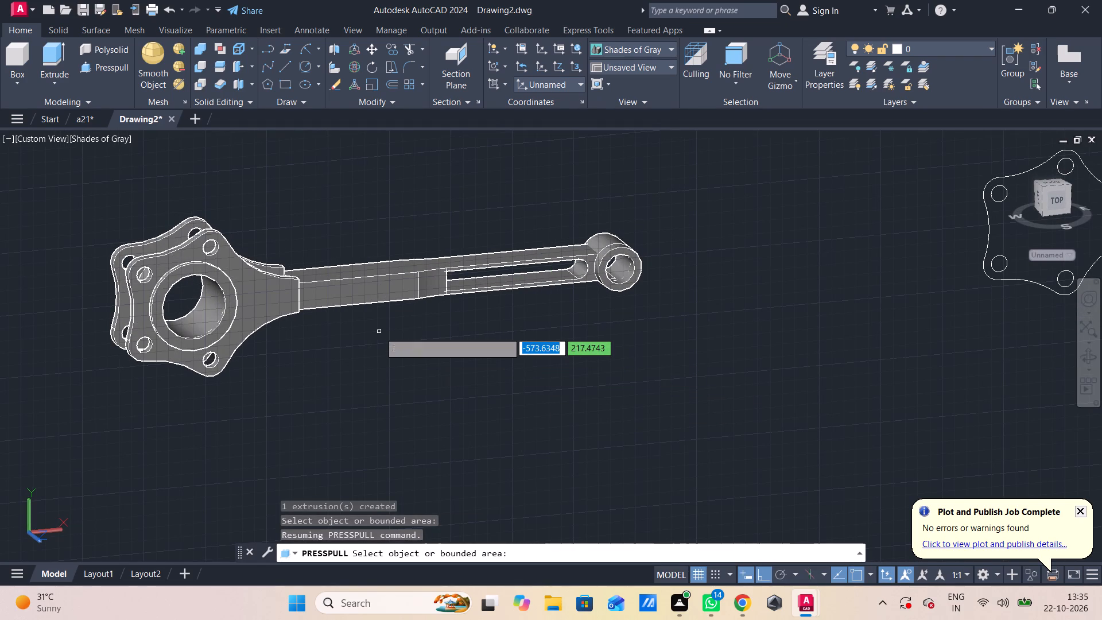
middle_click_drag(381, 327, 444, 394, "shift")
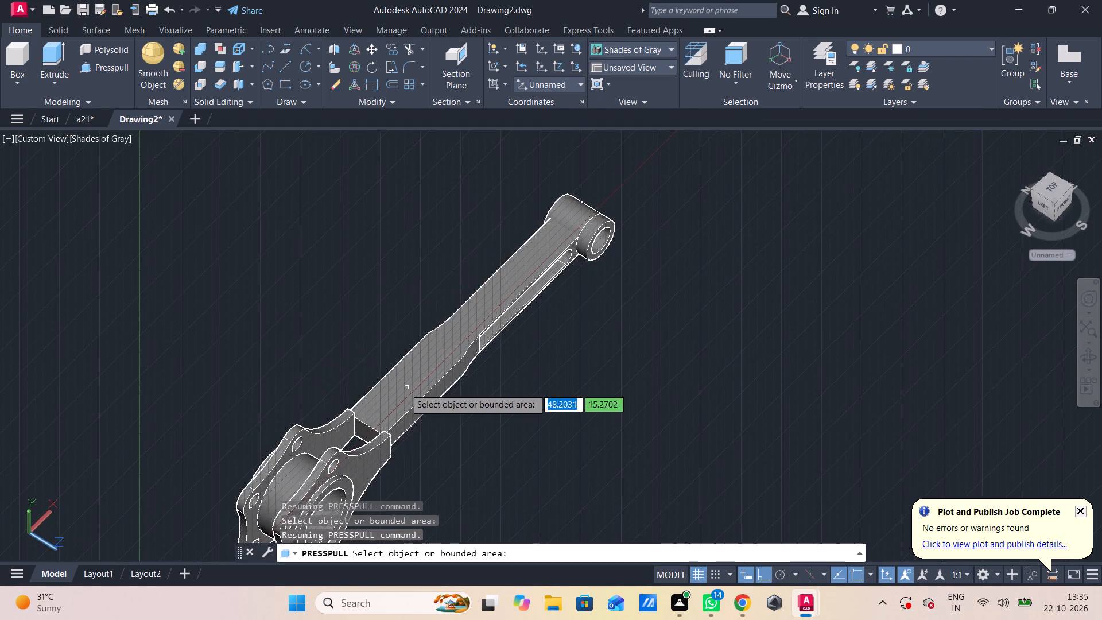
left_click(403, 388)
middle_click_drag(390, 417, 392, 417, "shift")
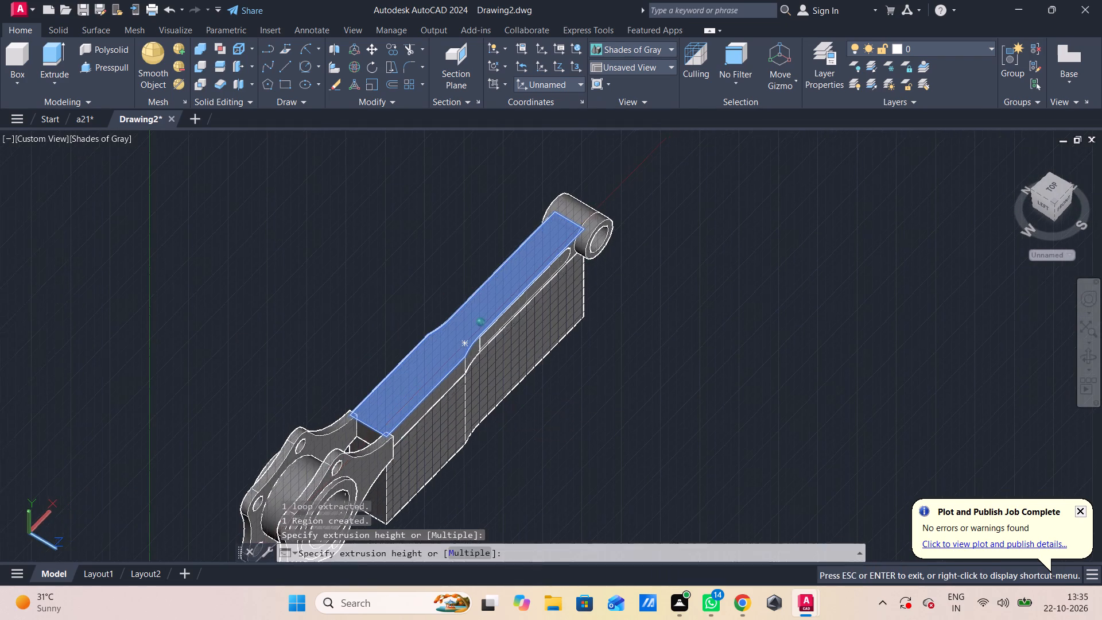
middle_click_drag(392, 417, 360, 376, "shift")
scroll(360, 376, "up", 3)
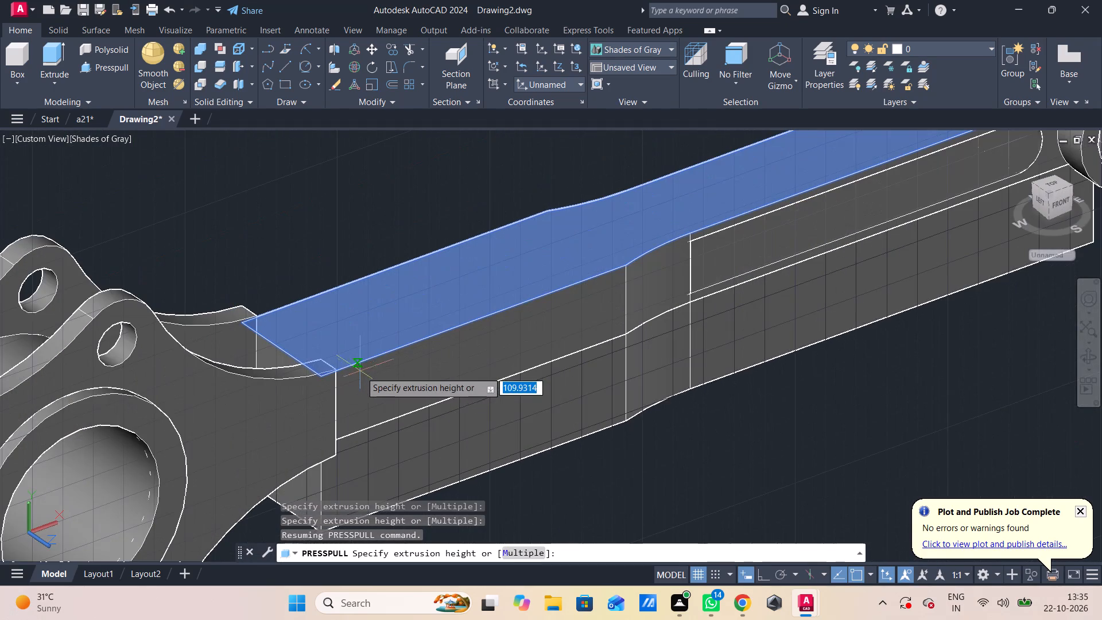
middle_click_drag(359, 363, 266, 336, "shift")
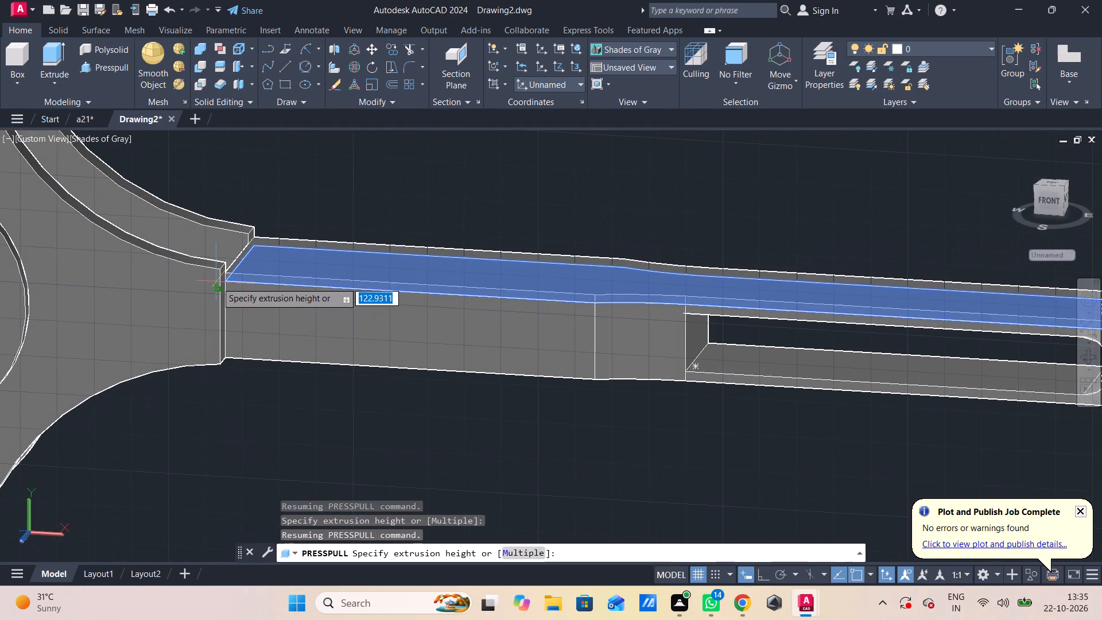
left_click(213, 274)
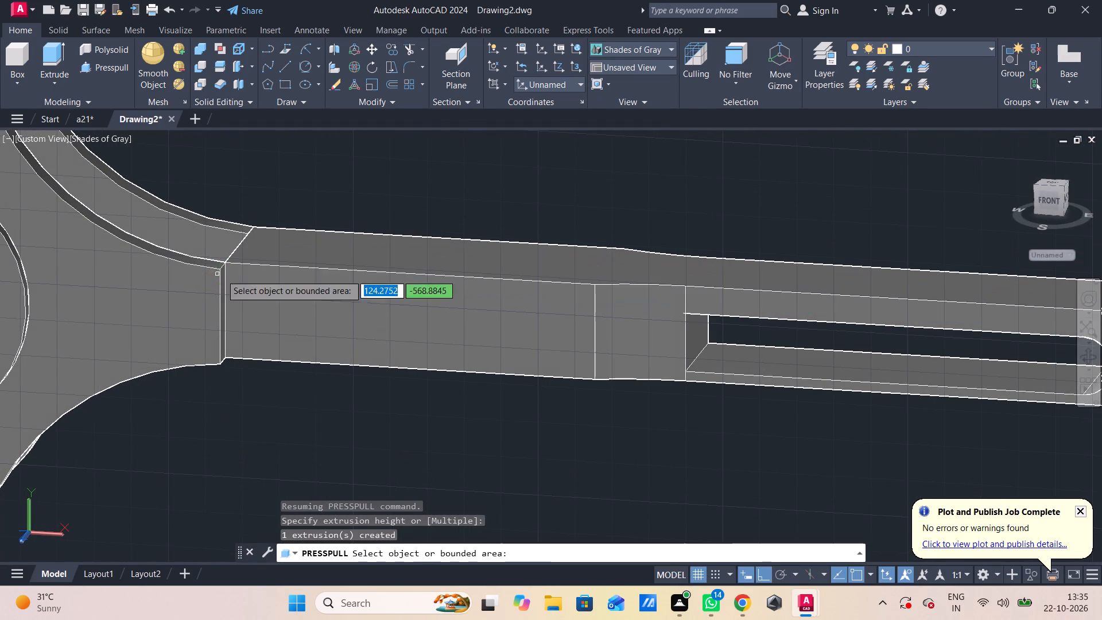
Press/pull the side face of the arm's solid end out to the outer face of the adjacent lobed plate.
left_click(276, 296)
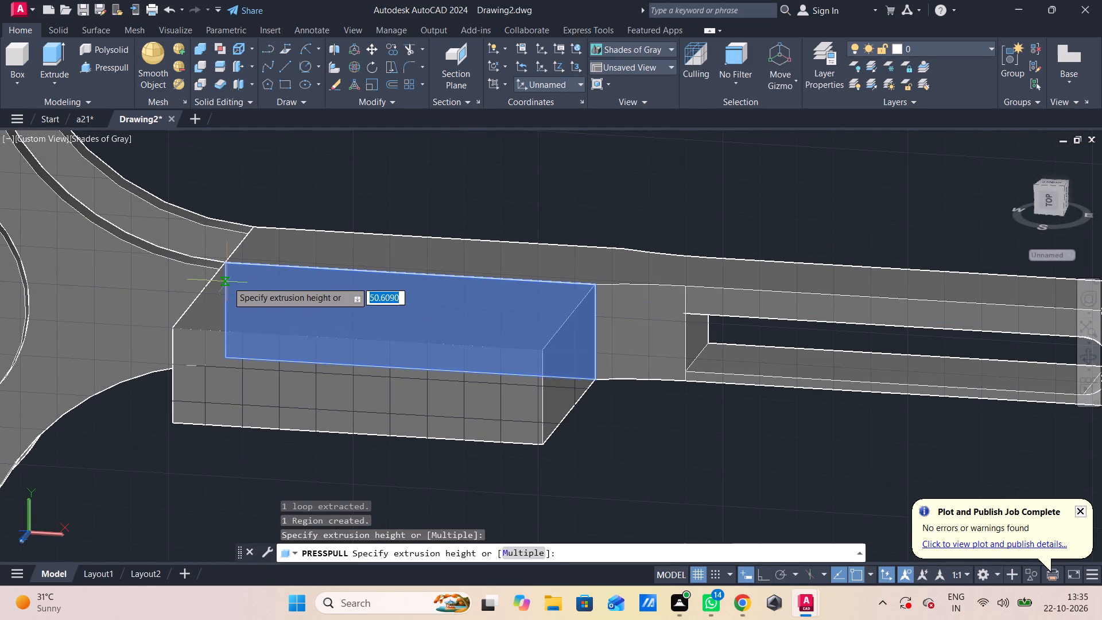
left_click(219, 274)
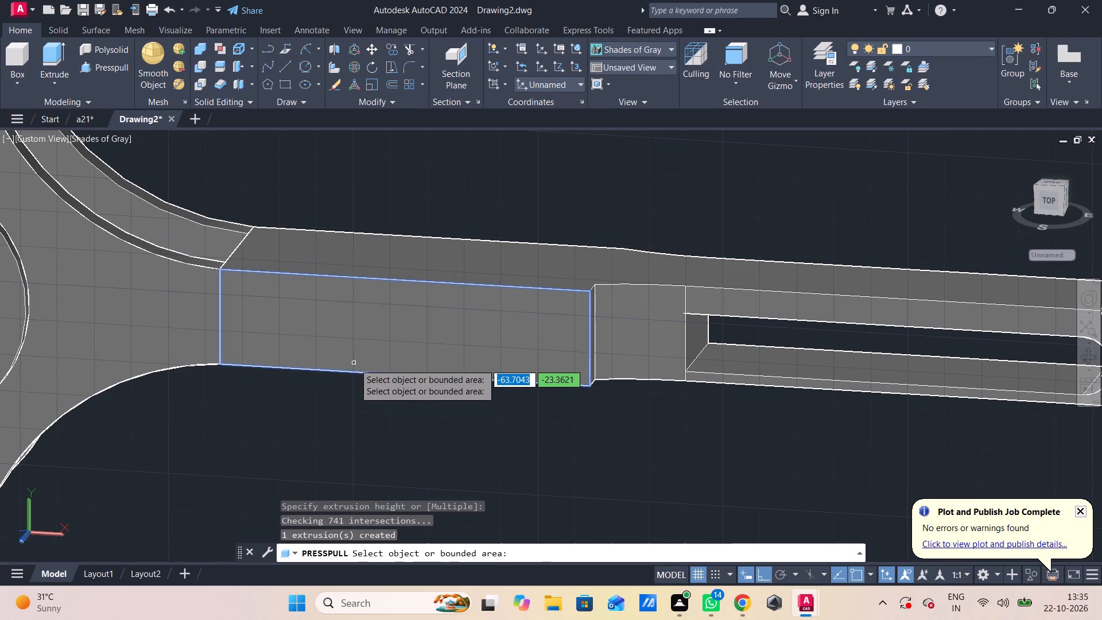
Examine from several sides how the arm's solid end meets the two lobed plates and the central ring.
middle_click_drag(352, 365, 482, 413, "shift")
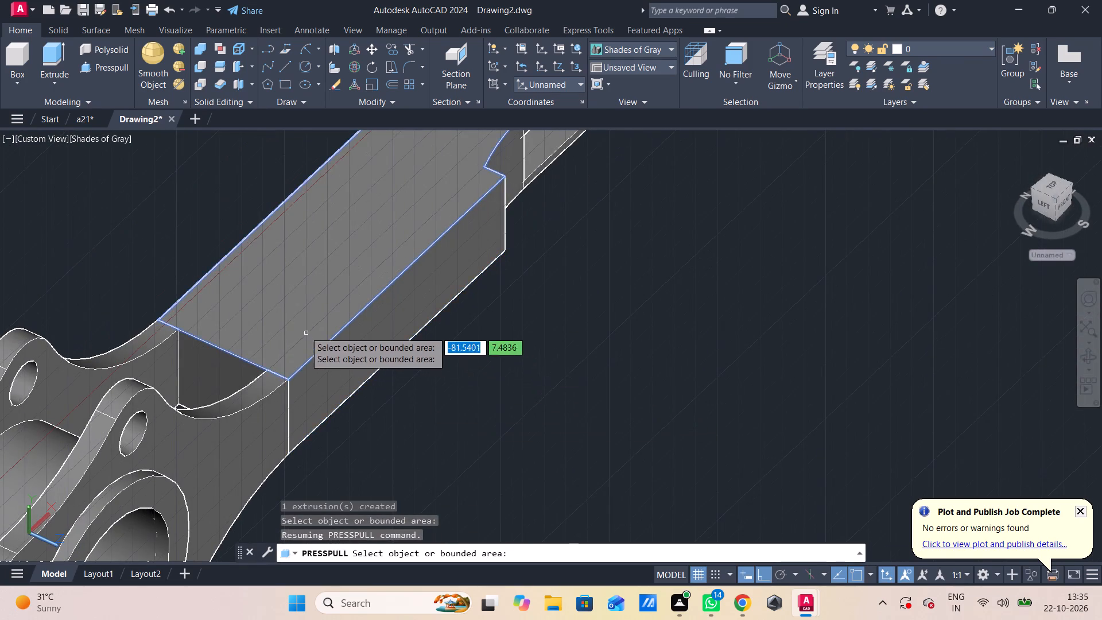
middle_click_drag(403, 385, 642, 375, "shift")
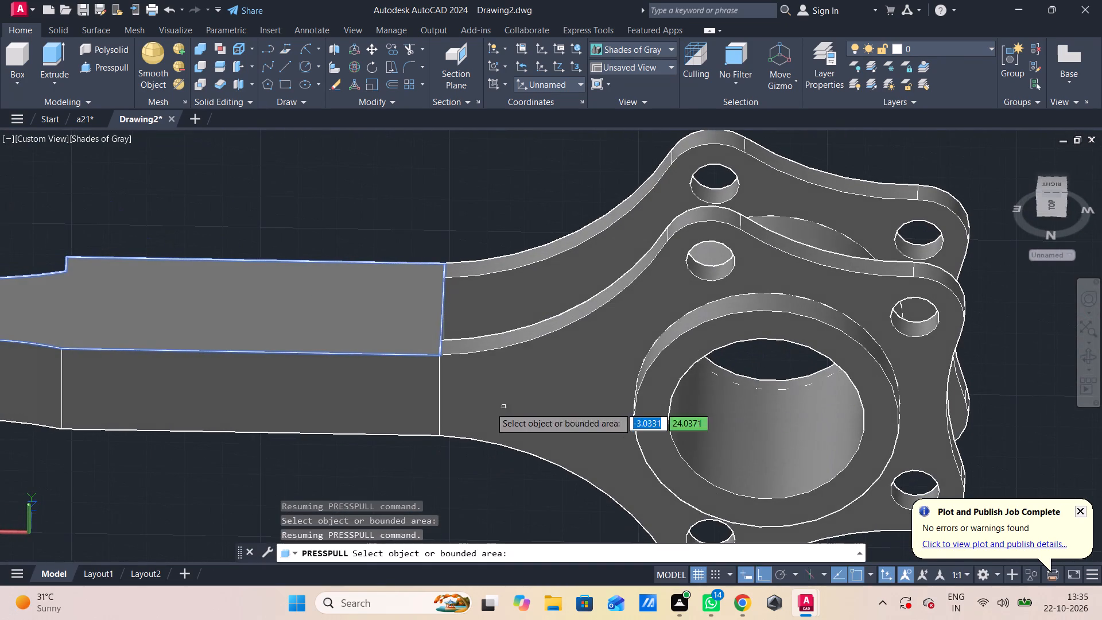
middle_click_drag(397, 397, 498, 394, "shift")
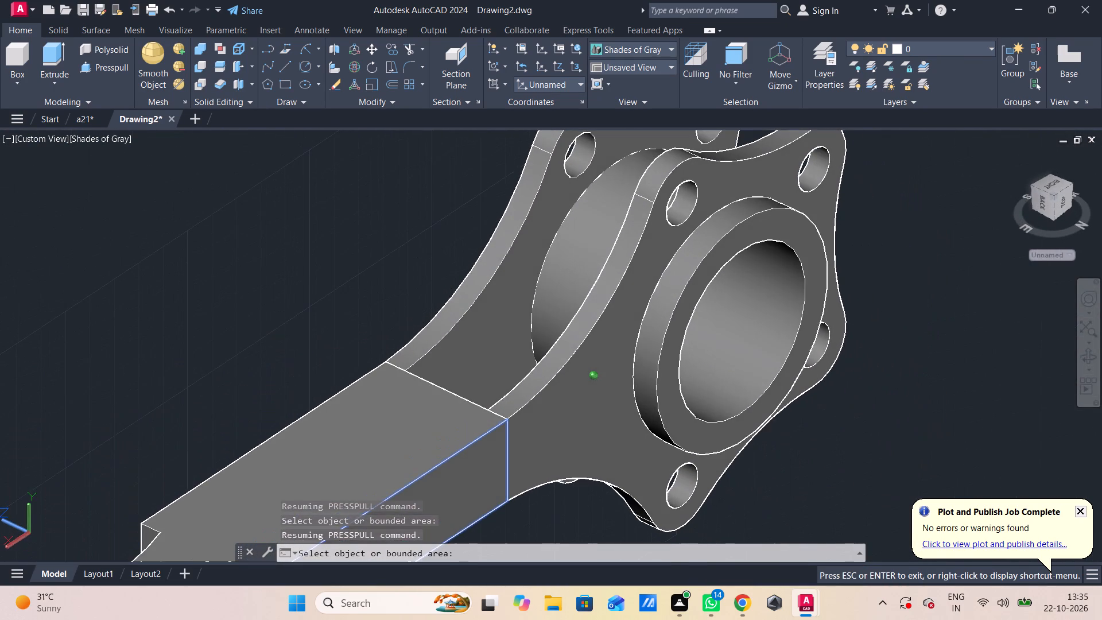
middle_click_drag(498, 394, 475, 414, "shift")
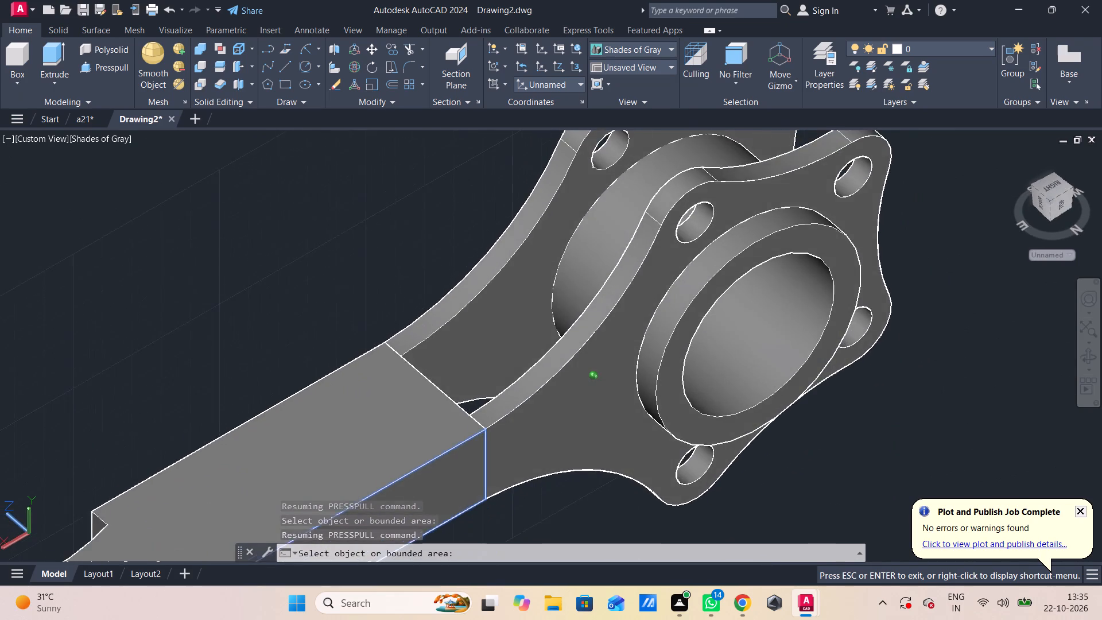
middle_click_drag(475, 414, 512, 431, "shift")
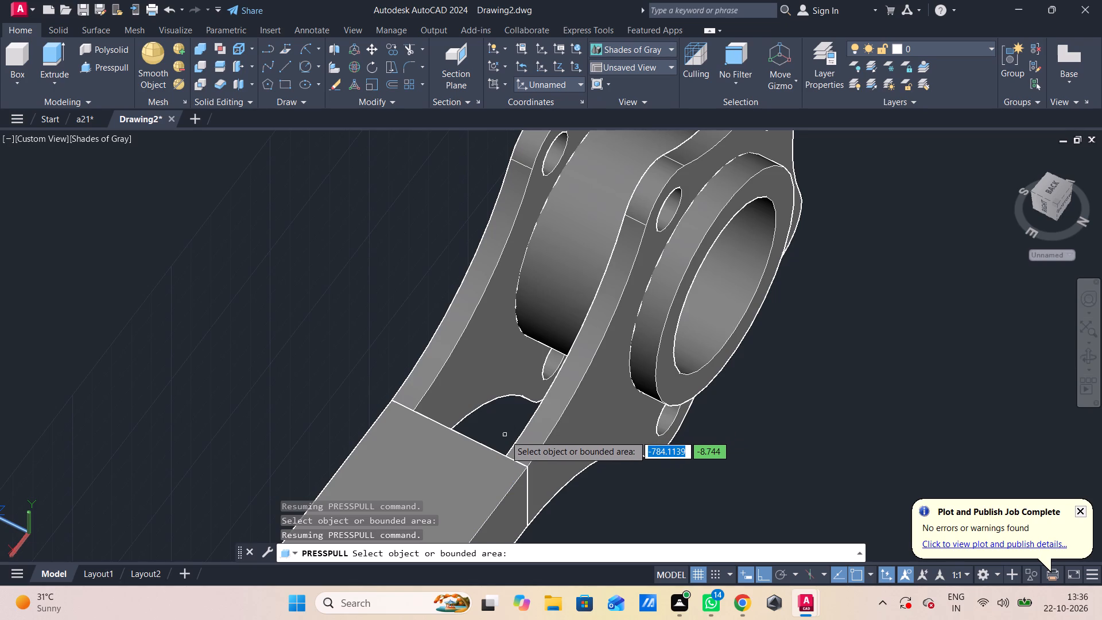
middle_click_drag(505, 435, 662, 321, "shift")
middle_click_drag(690, 349, 792, 406, "shift")
middle_click_drag(793, 393, 348, 351)
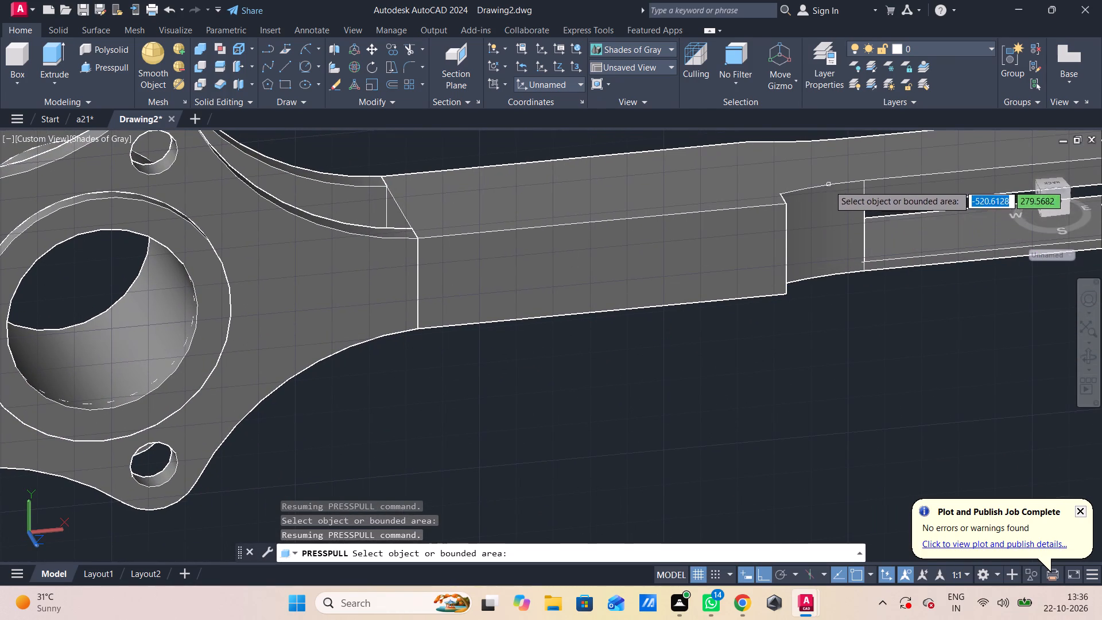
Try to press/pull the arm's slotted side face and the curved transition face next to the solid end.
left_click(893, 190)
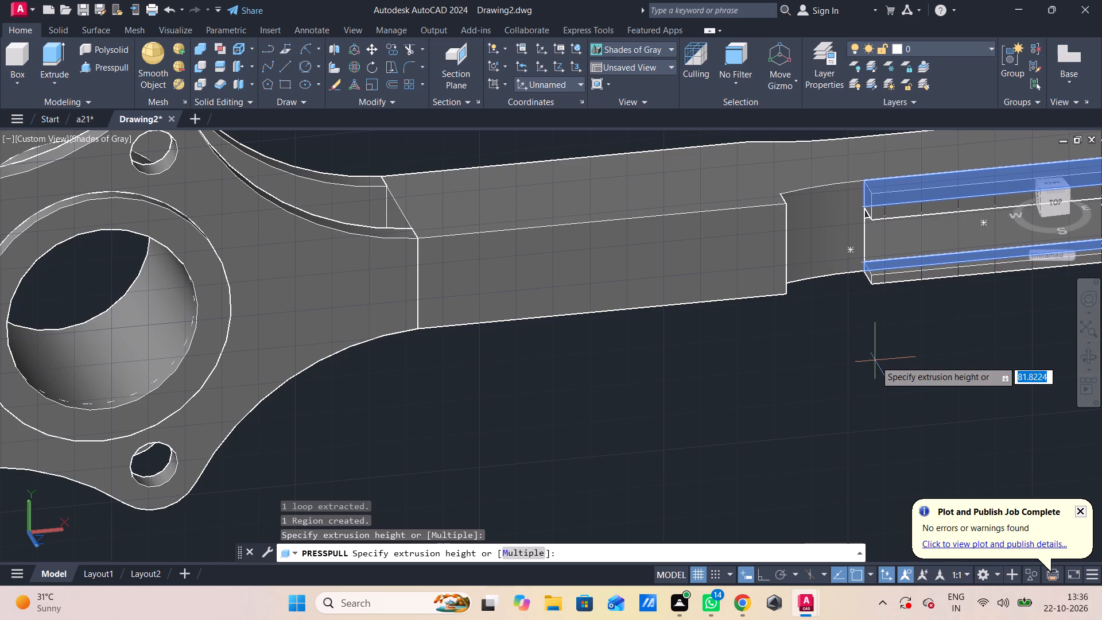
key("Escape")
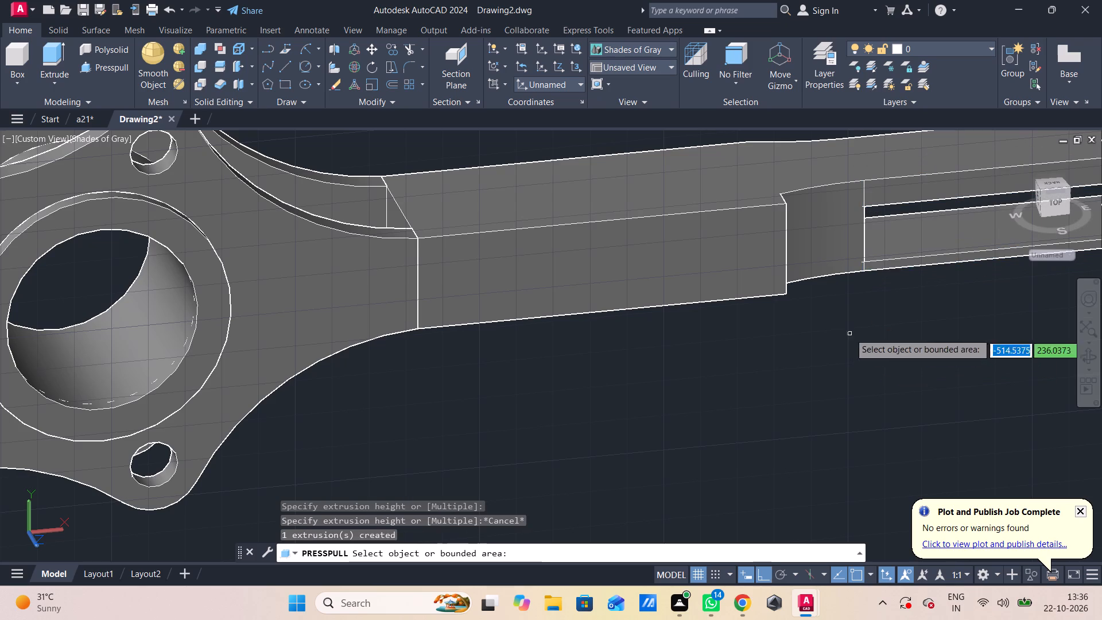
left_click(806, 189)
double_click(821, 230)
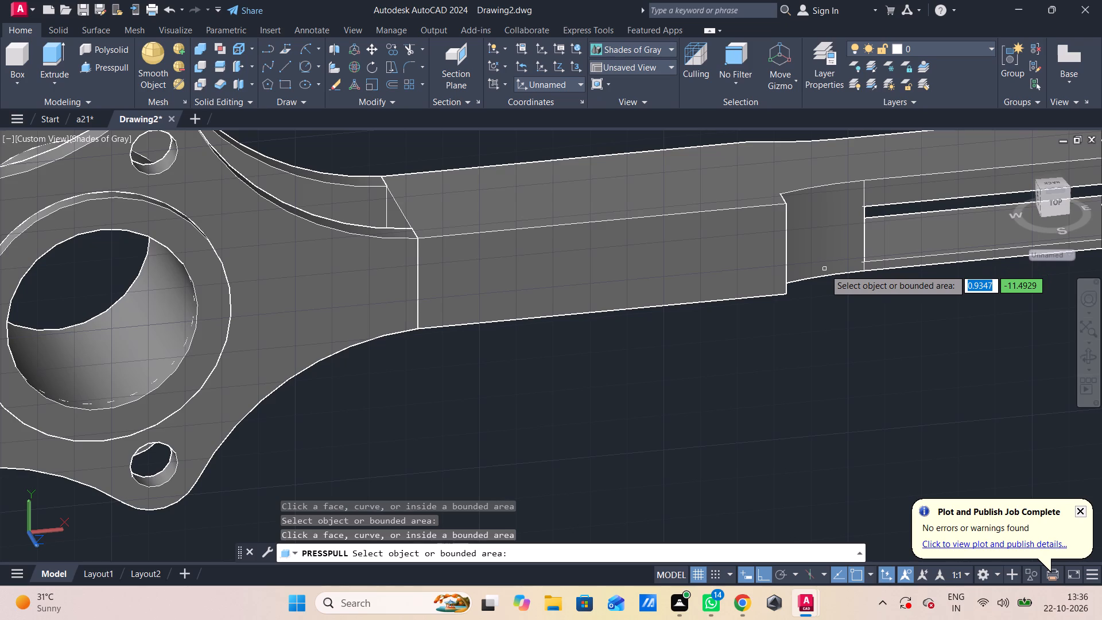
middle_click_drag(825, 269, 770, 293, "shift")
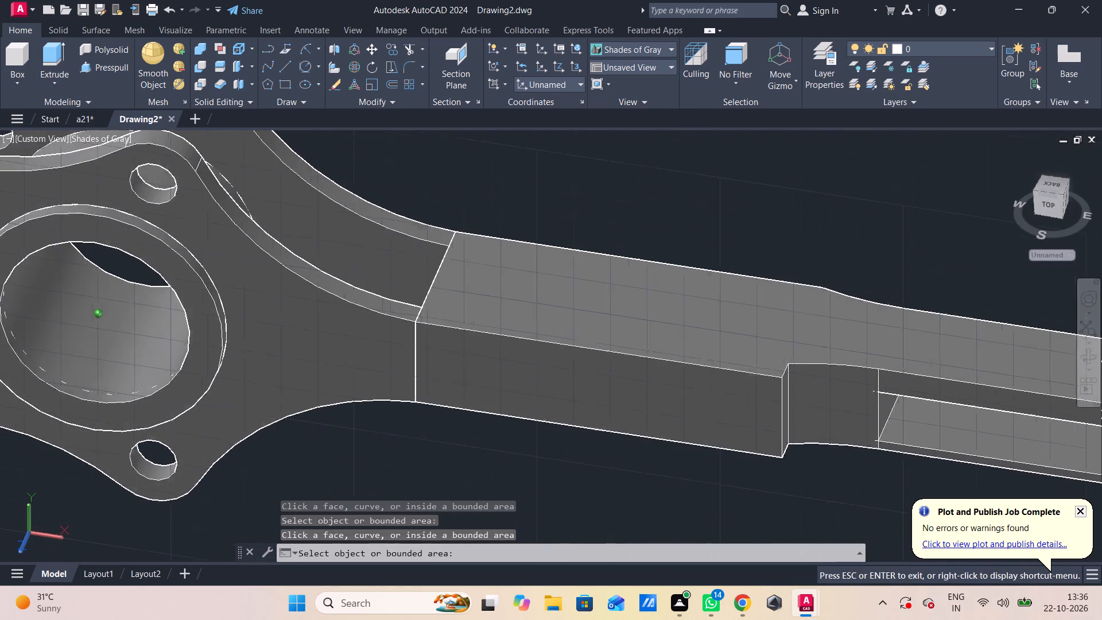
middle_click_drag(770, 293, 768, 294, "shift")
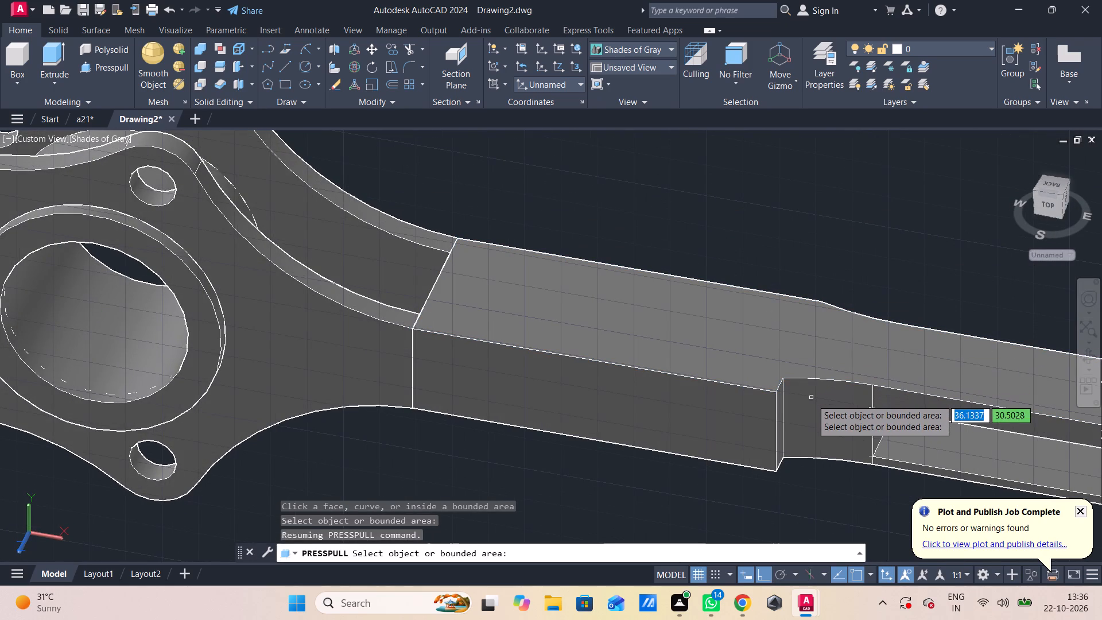
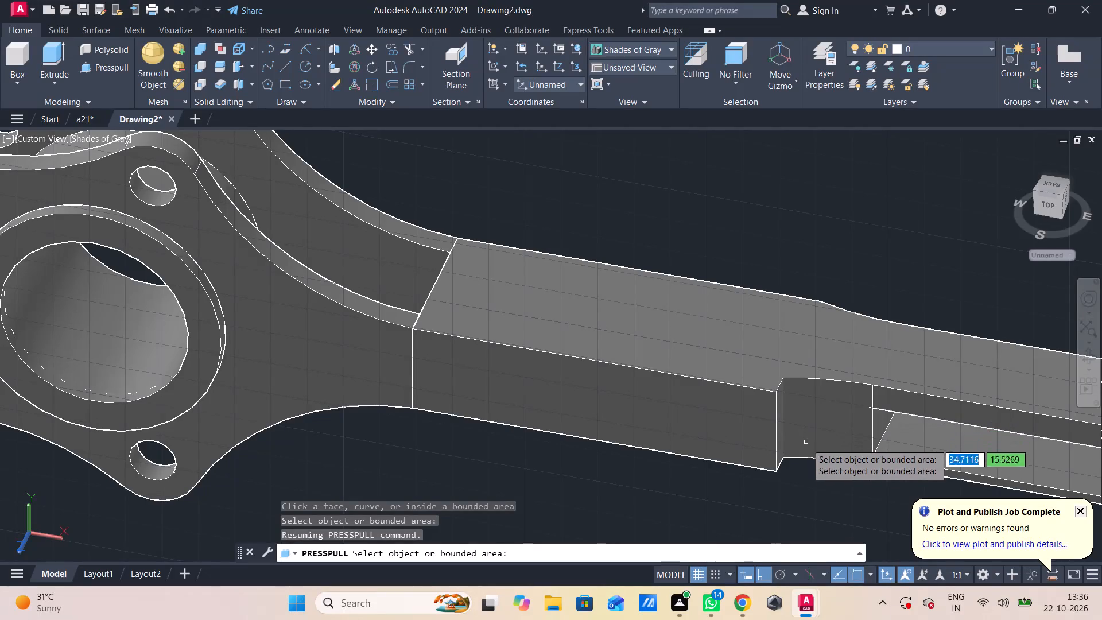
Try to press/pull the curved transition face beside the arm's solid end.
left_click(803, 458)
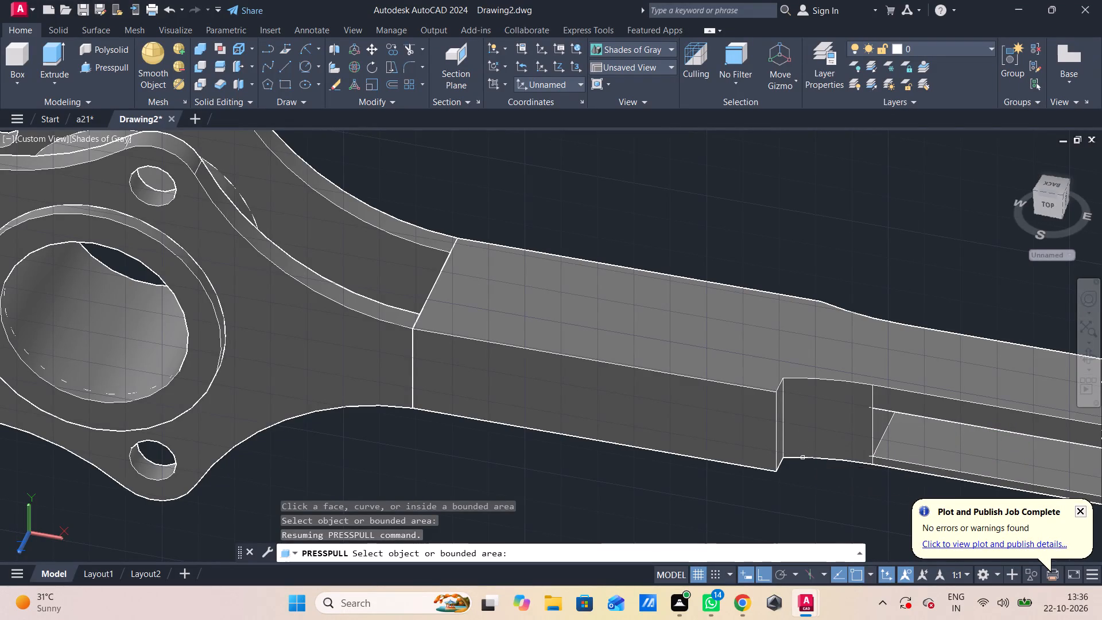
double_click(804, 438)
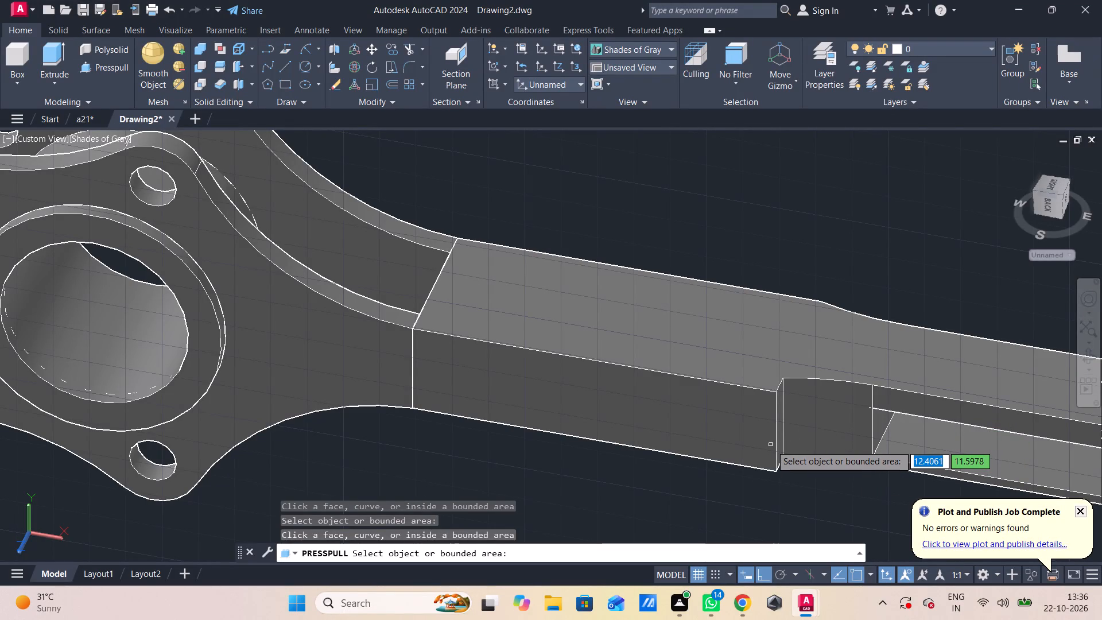
Undo the grouped press/pull edits of the central ring and the arm's top and side faces.
key("ctrl+z")
key("ctrl+z")
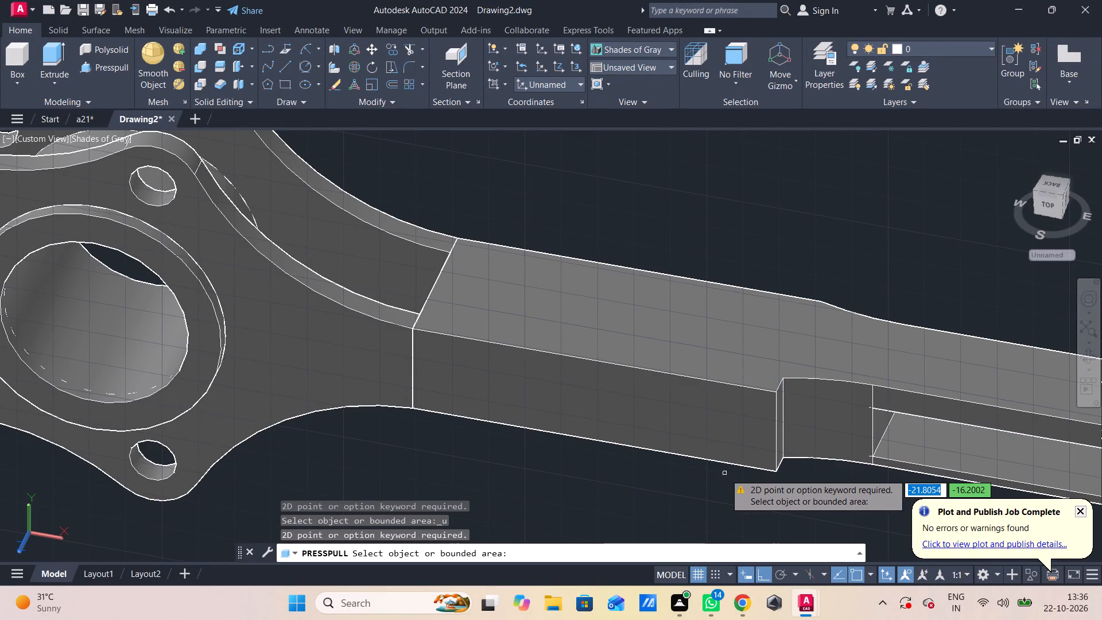
key("Escape")
key("ctrl+z")
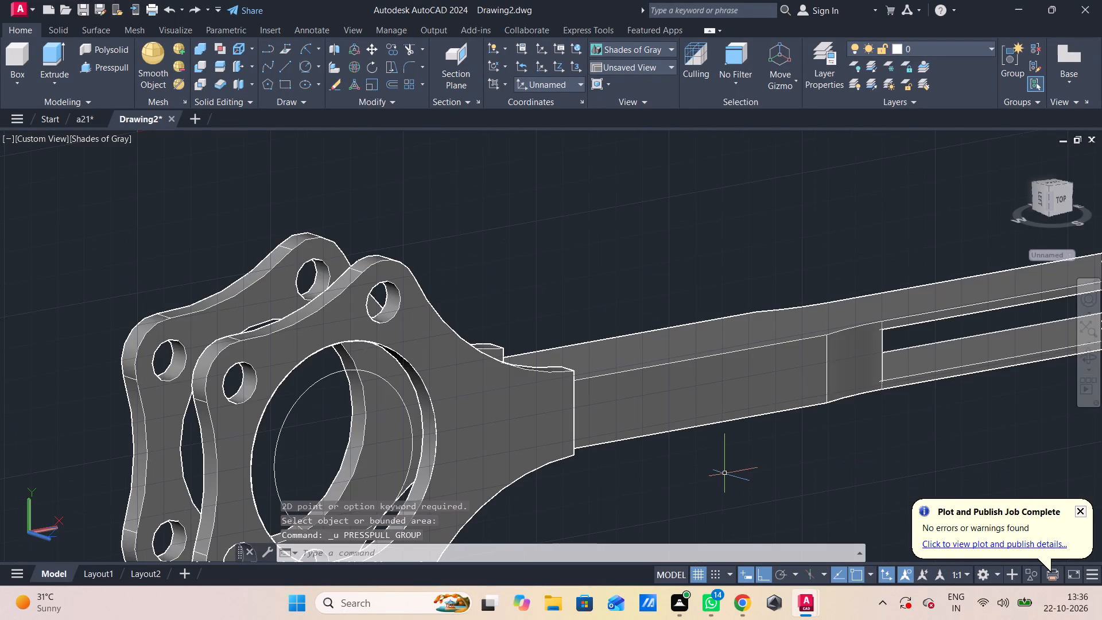
key("ctrl+z")
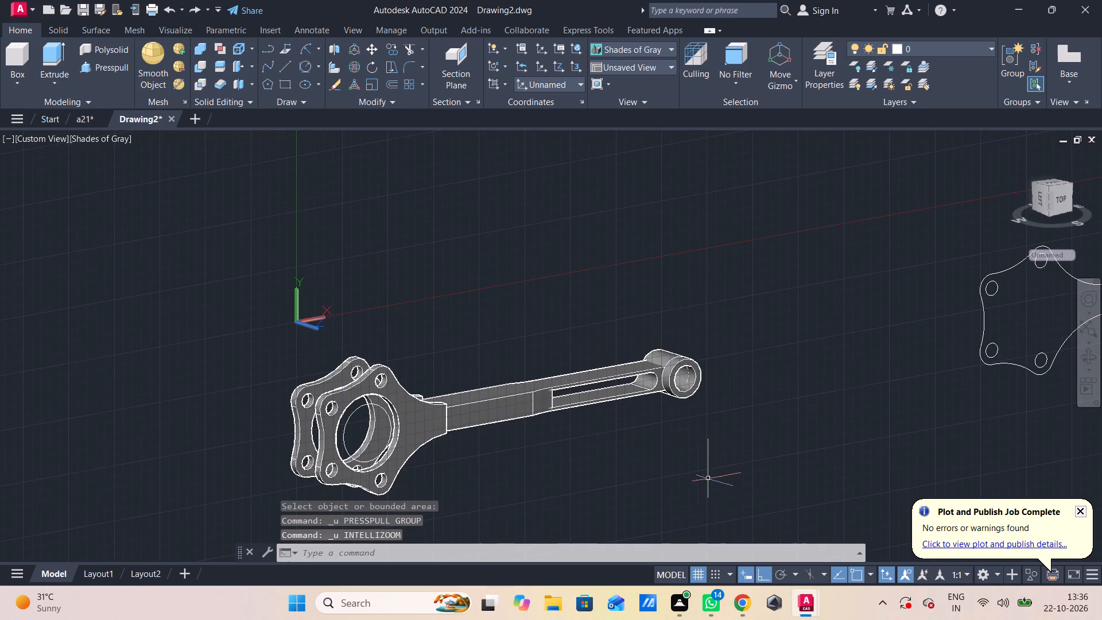
Move the protruding lobed plate inward by its own thickness, placing its outer face flush with the arm's side face.
scroll(572, 421, "up", 5)
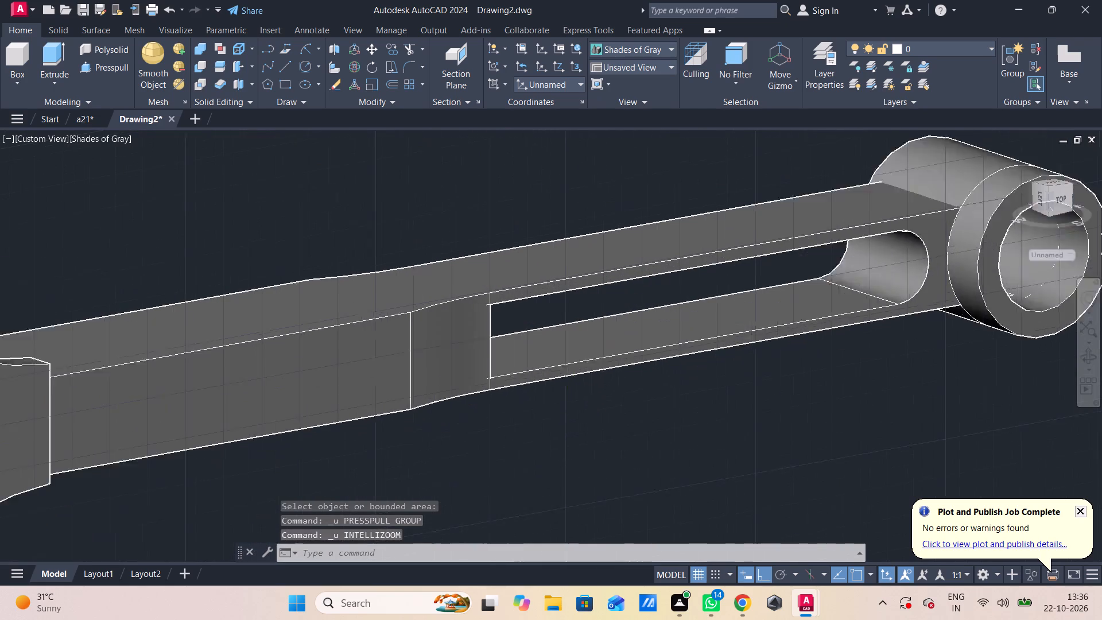
middle_click_drag(523, 425, 733, 476)
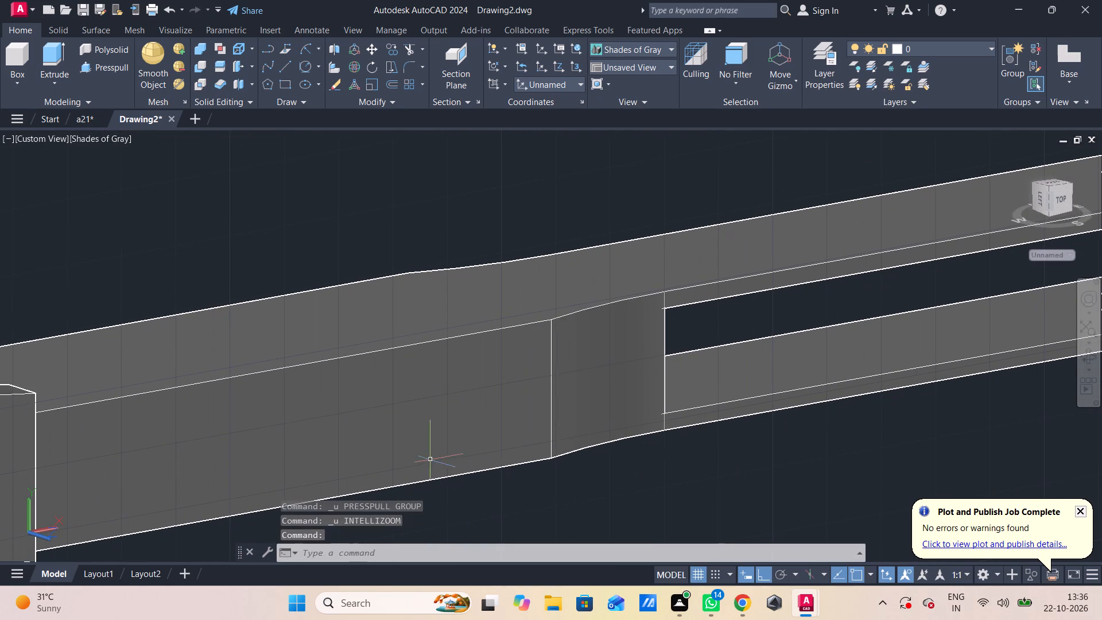
middle_click_drag(394, 449, 250, 466, "shift")
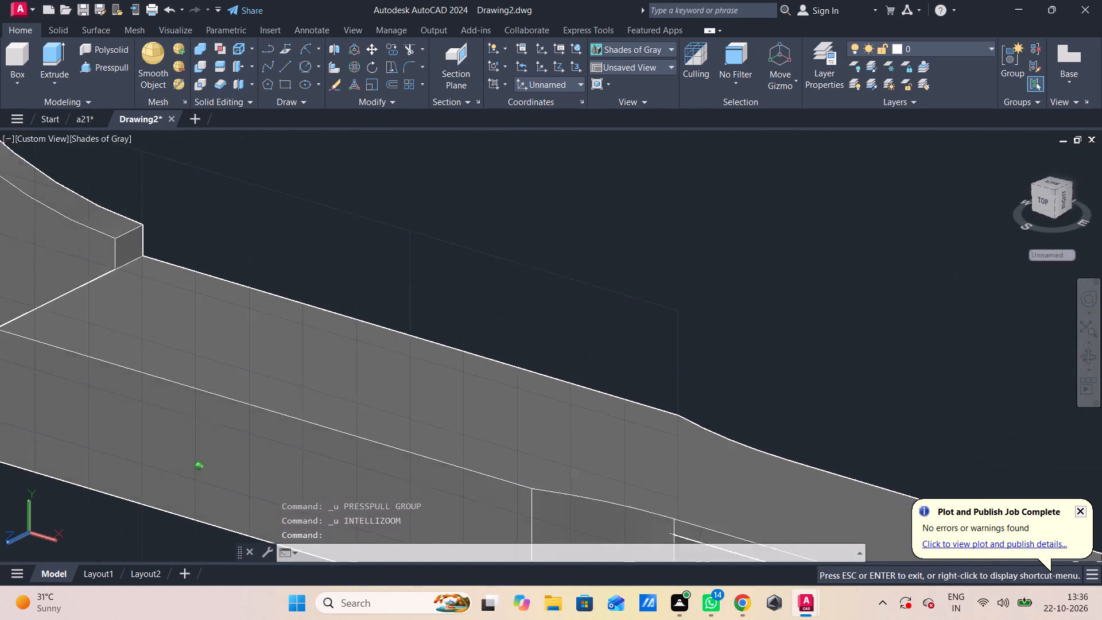
middle_click_drag(250, 466, 182, 467, "shift")
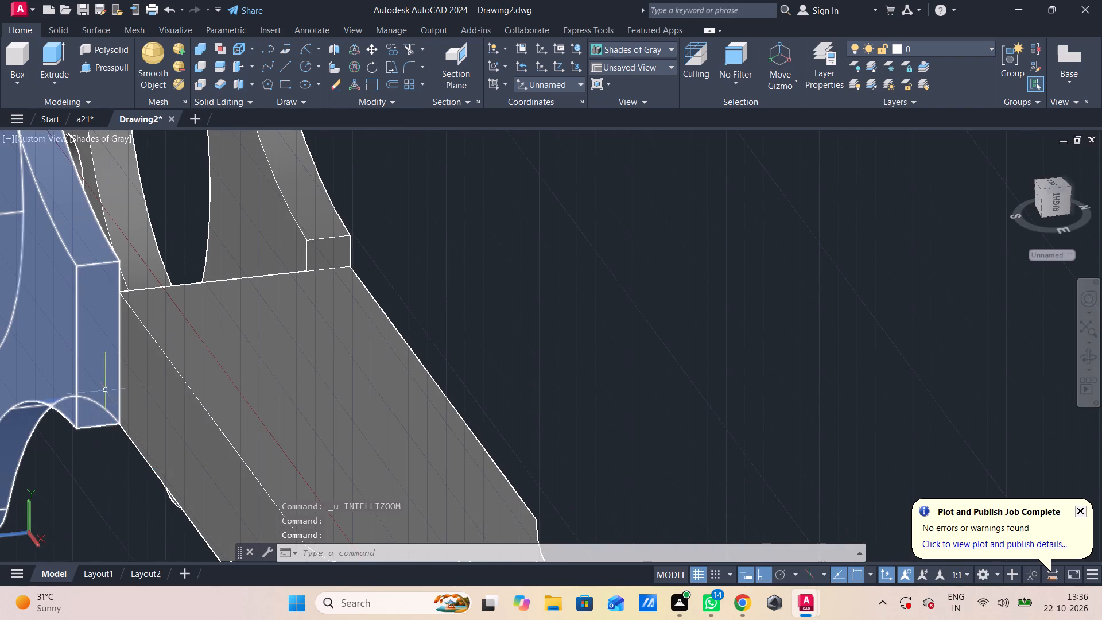
left_click(108, 378)
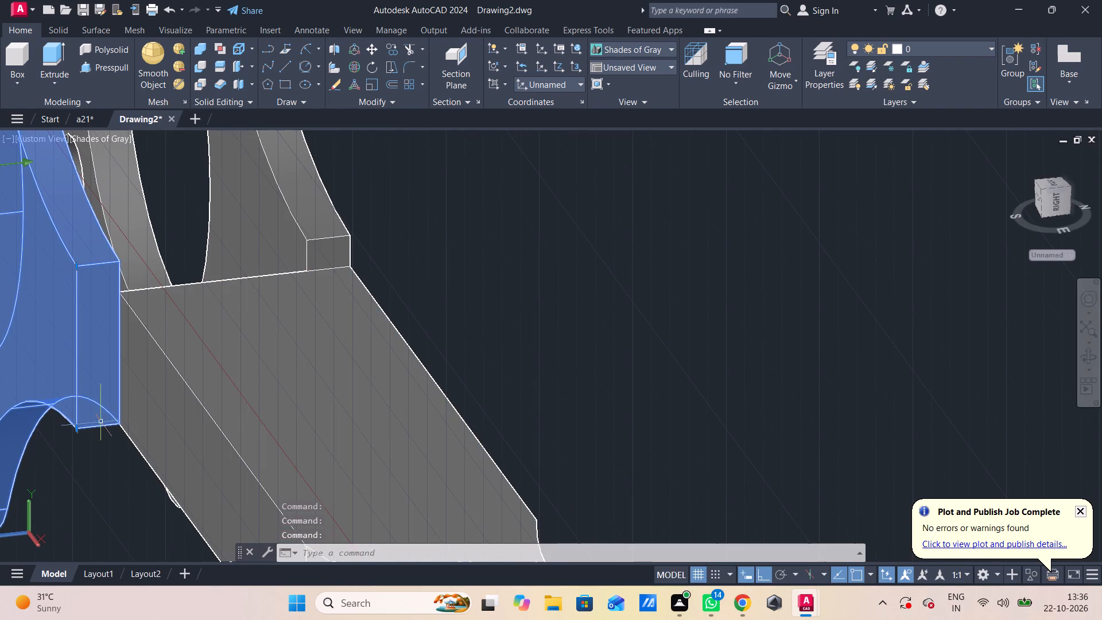
key("m")
key("space")
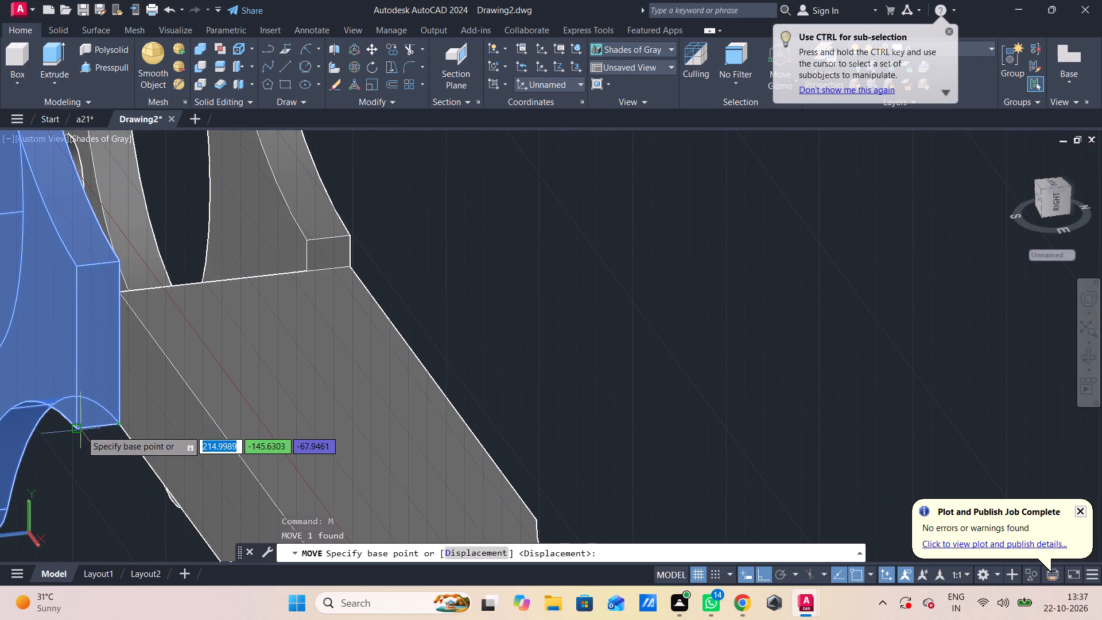
left_click(81, 430)
left_click(116, 429)
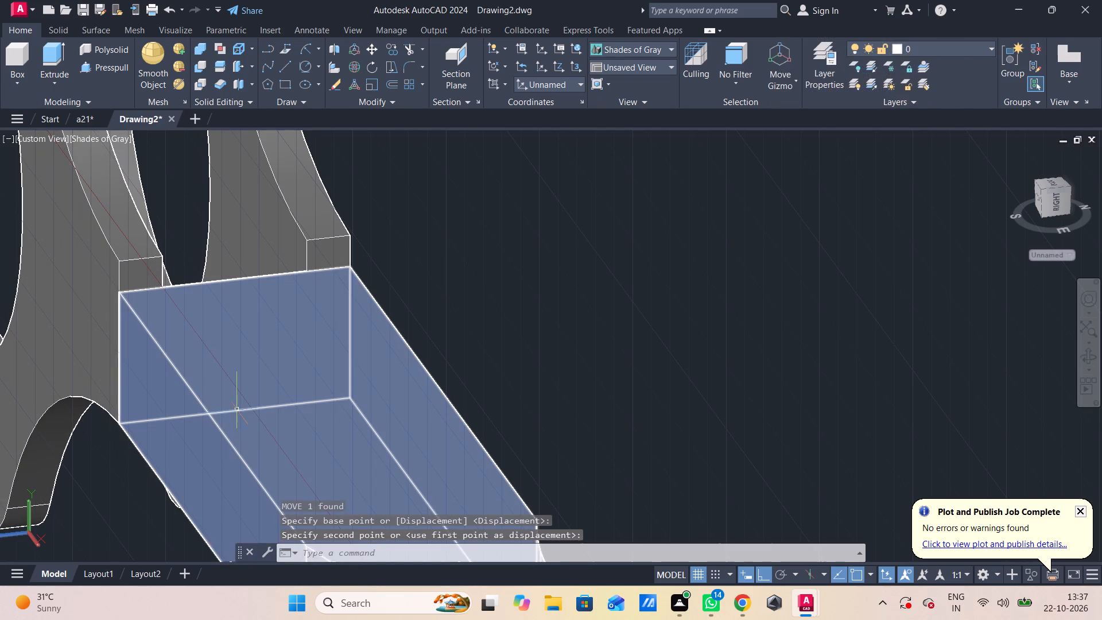
key("Escape")
Press/pull the arm's long top face up to the upper corner of the moved lobed plate's flat end.
left_click(102, 72)
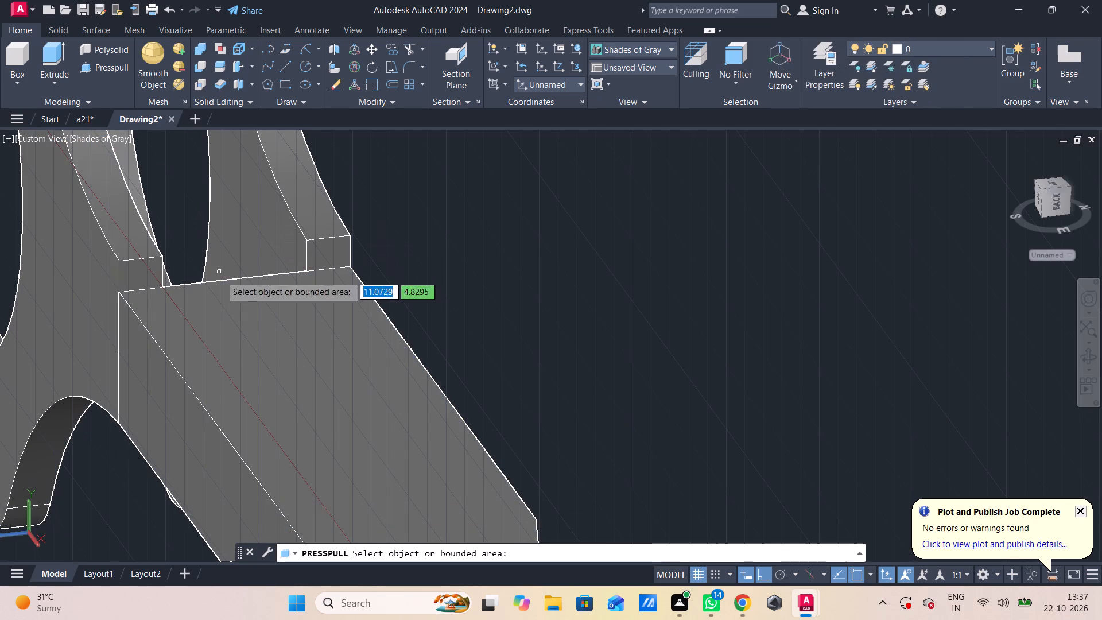
left_click(226, 320)
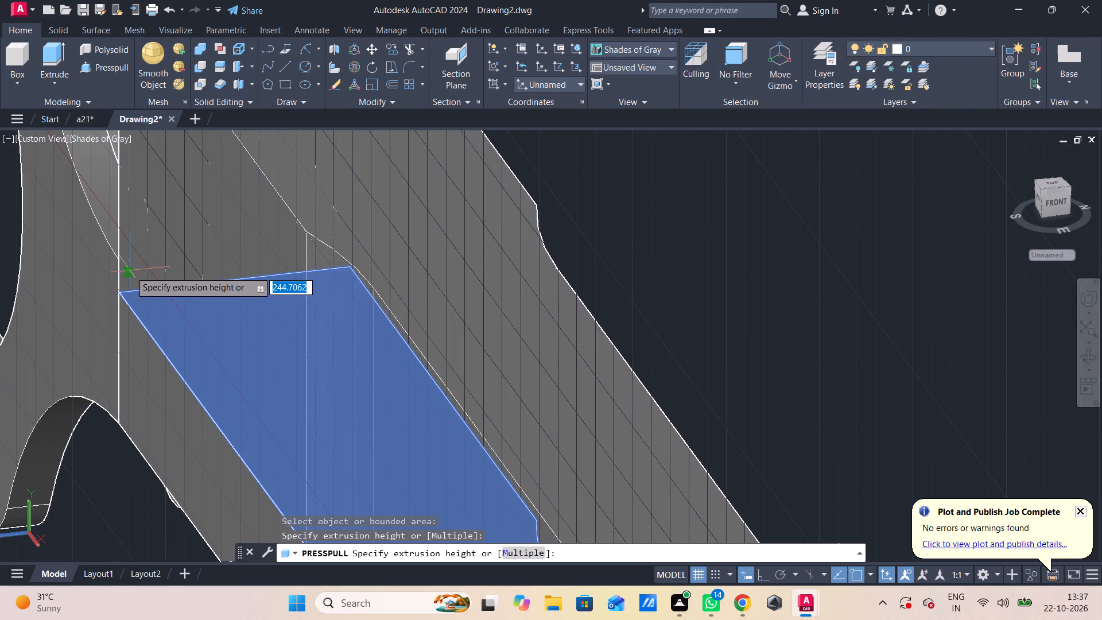
left_click(125, 264)
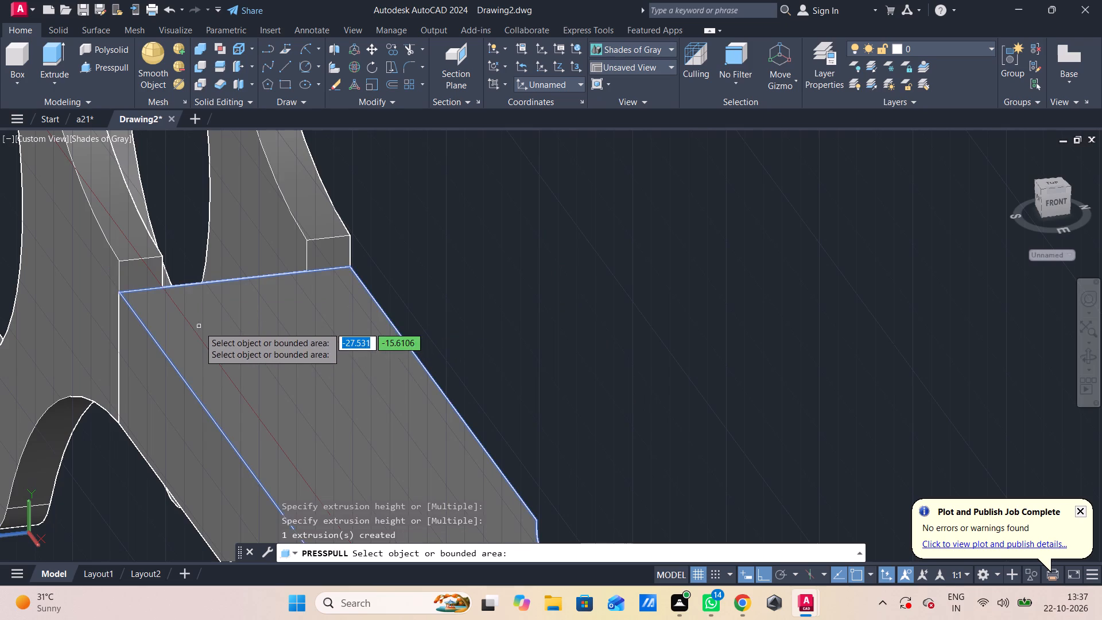
left_click(201, 330)
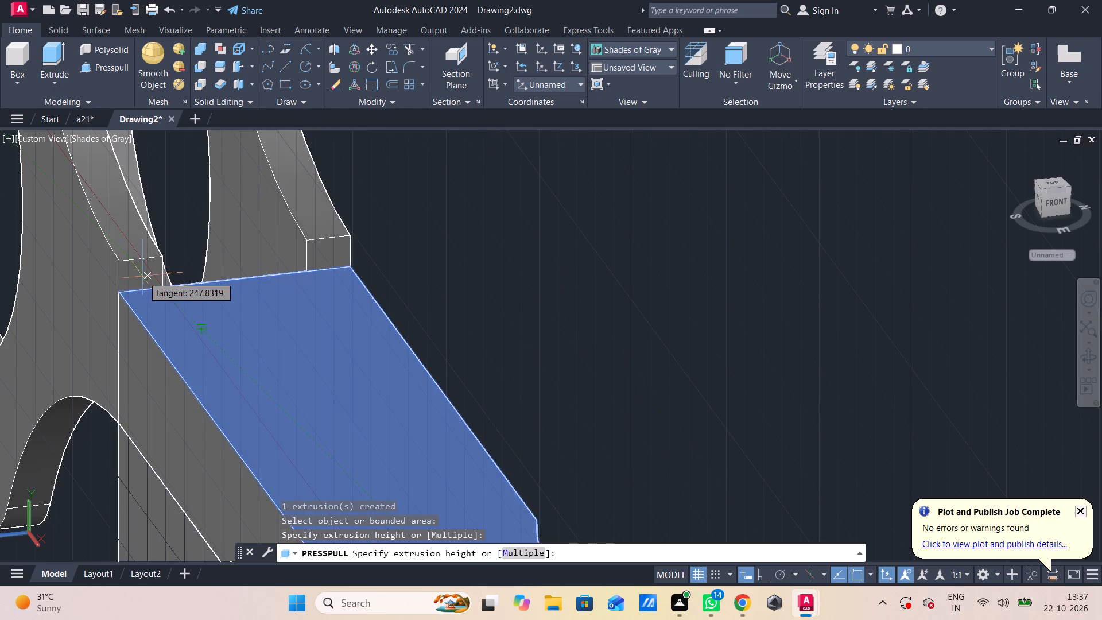
middle_click_drag(149, 278, 263, 285, "shift")
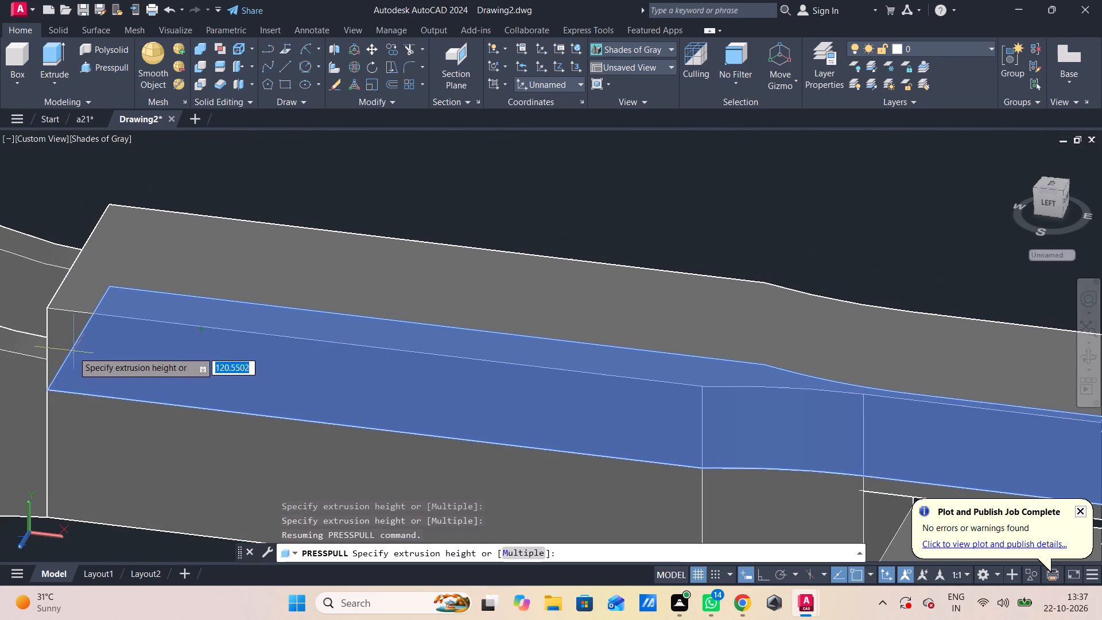
left_click(52, 363)
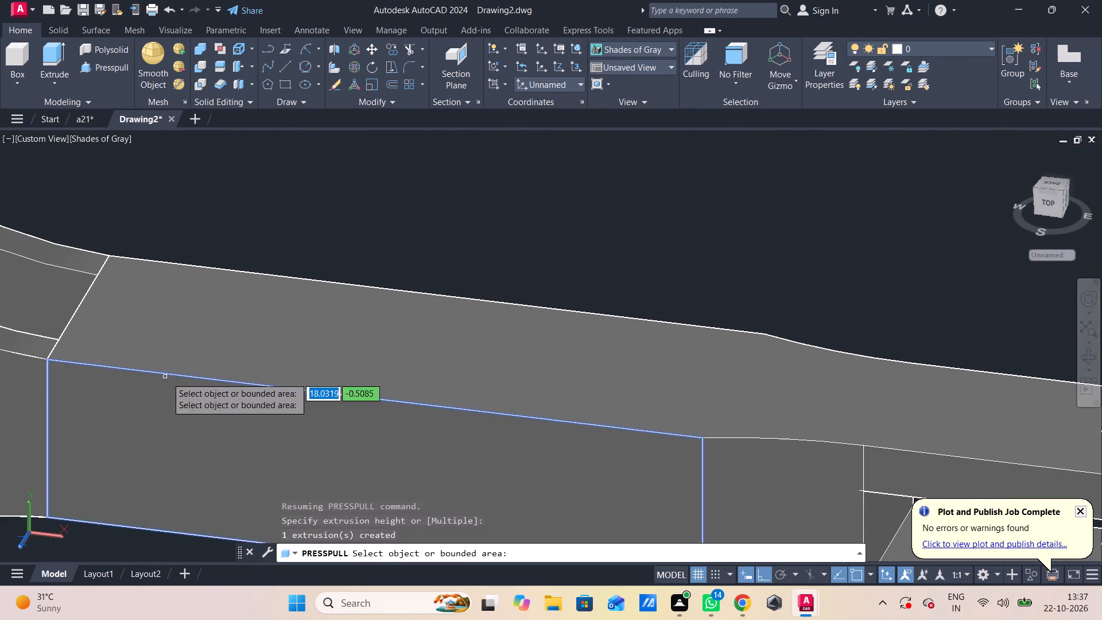
Examine from several sides how the arm's solid end meets the two lobed plates.
middle_click_drag(174, 377, 236, 381, "shift")
scroll(341, 471, "down", 1)
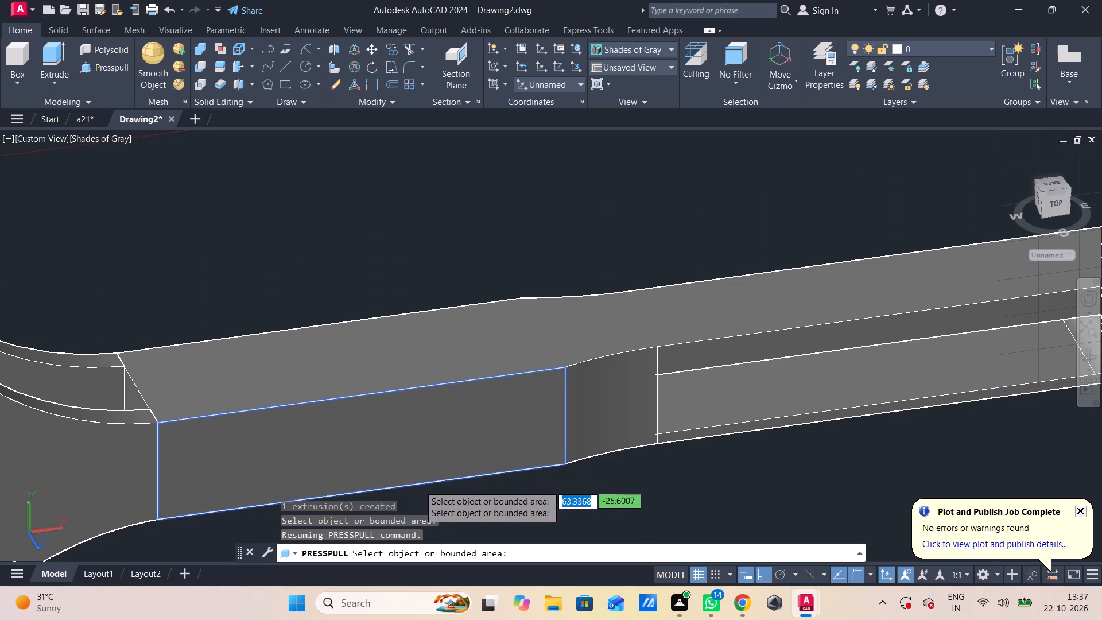
middle_click_drag(437, 484, 484, 371)
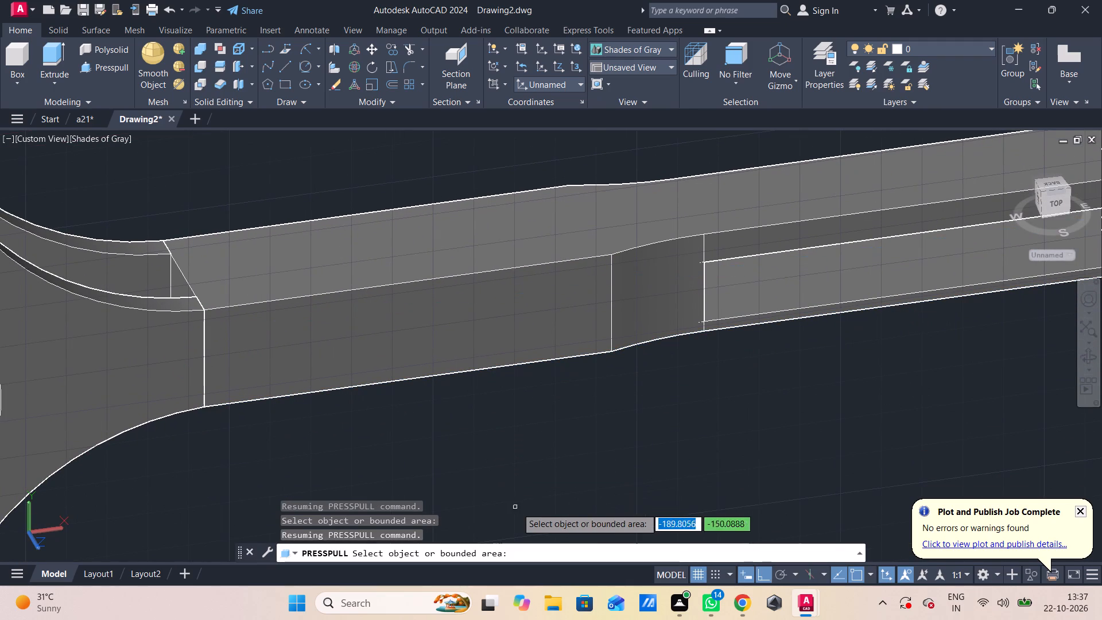
key("Escape")
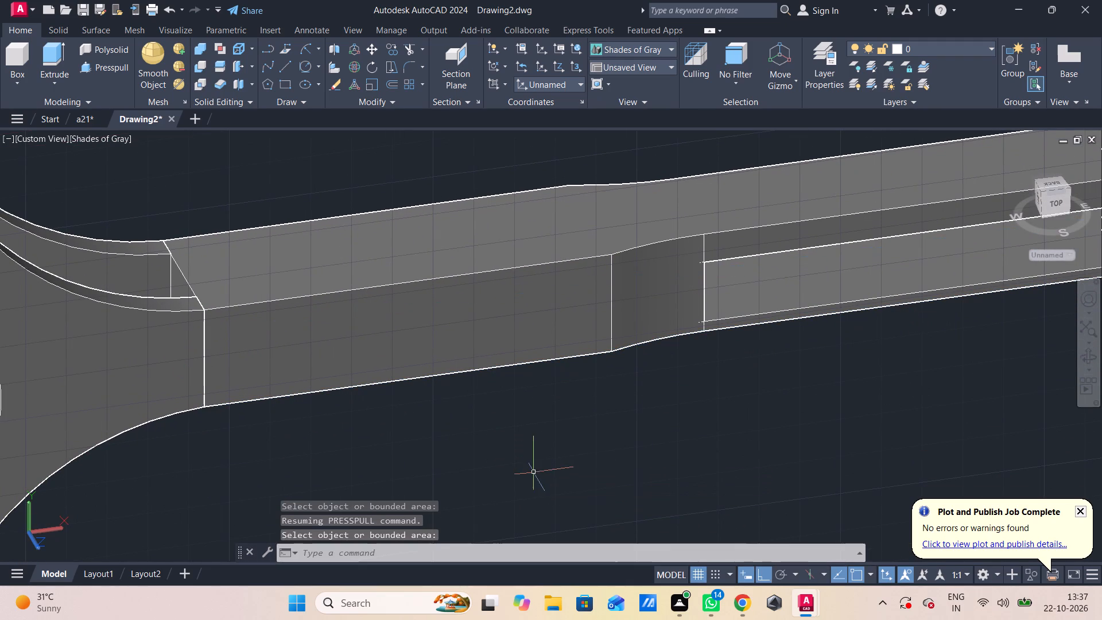
middle_click_drag(531, 496, 545, 451, "shift")
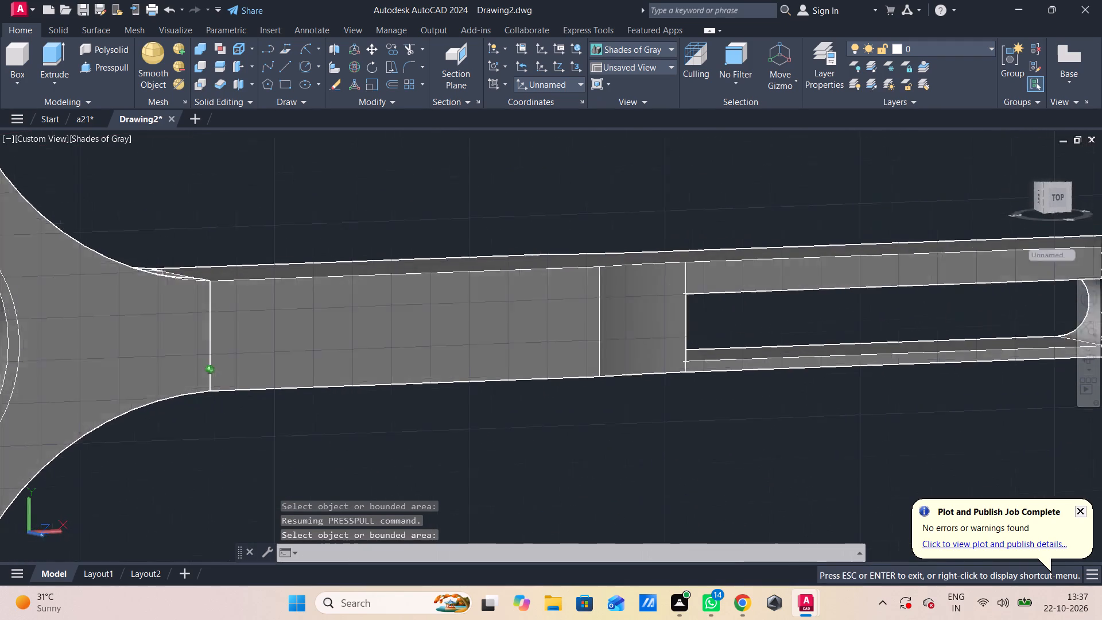
middle_click_drag(545, 451, 624, 452, "shift")
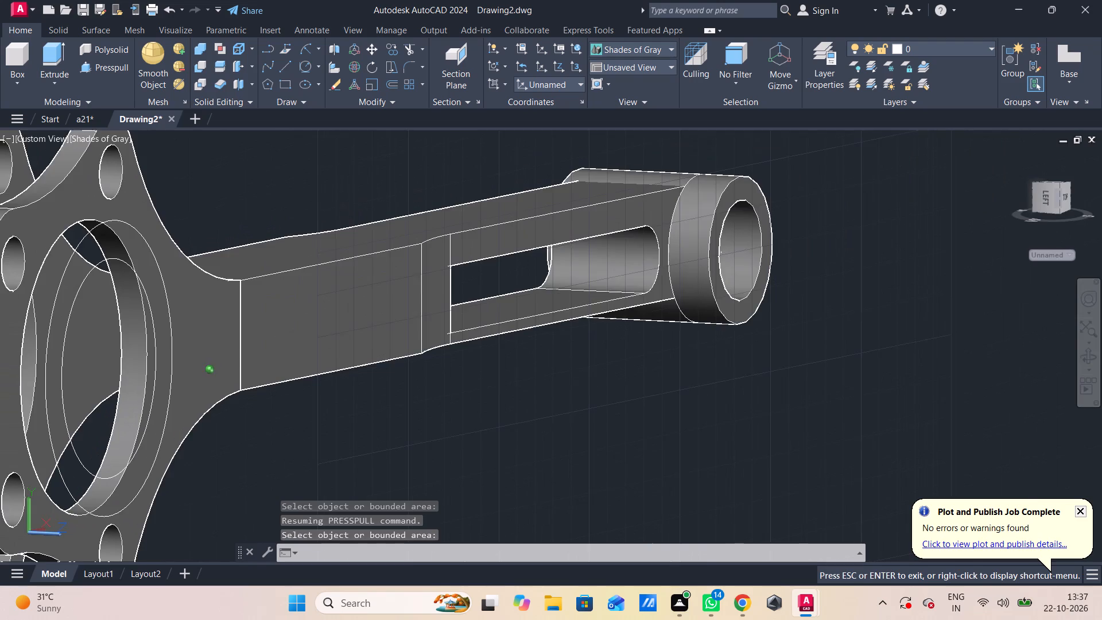
middle_click_drag(624, 452, 626, 460, "shift")
scroll(620, 464, "down", 1)
middle_click(603, 467, "shift")
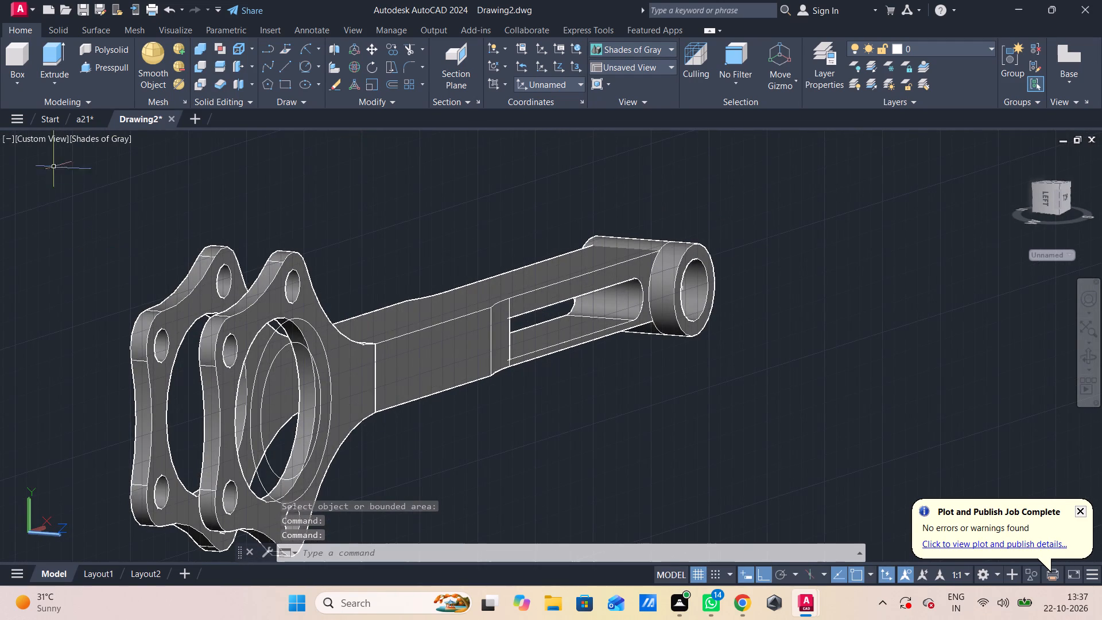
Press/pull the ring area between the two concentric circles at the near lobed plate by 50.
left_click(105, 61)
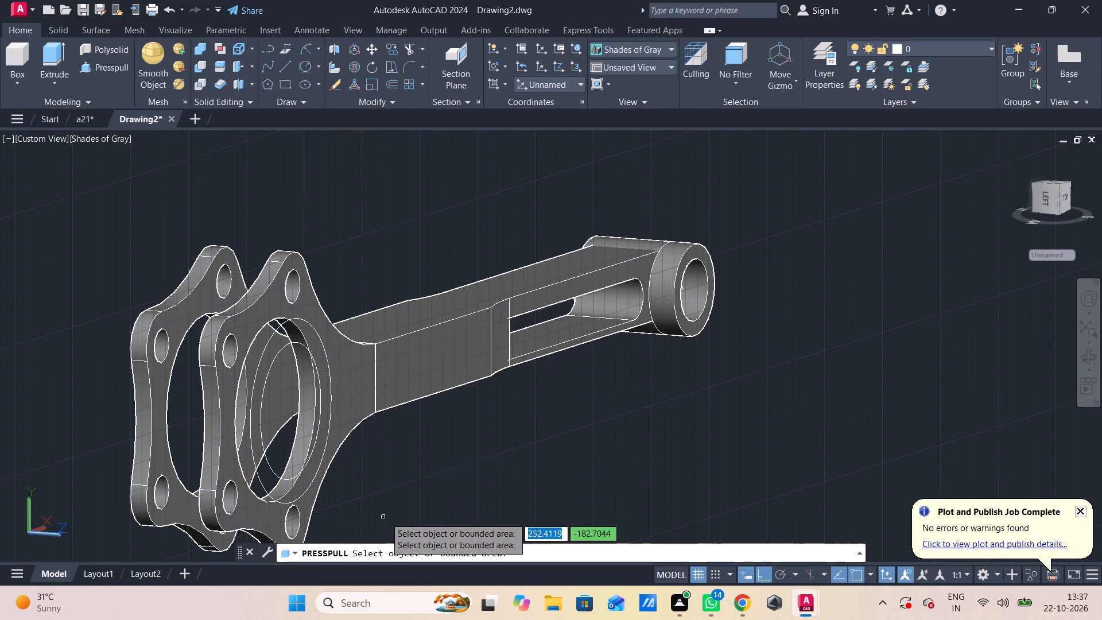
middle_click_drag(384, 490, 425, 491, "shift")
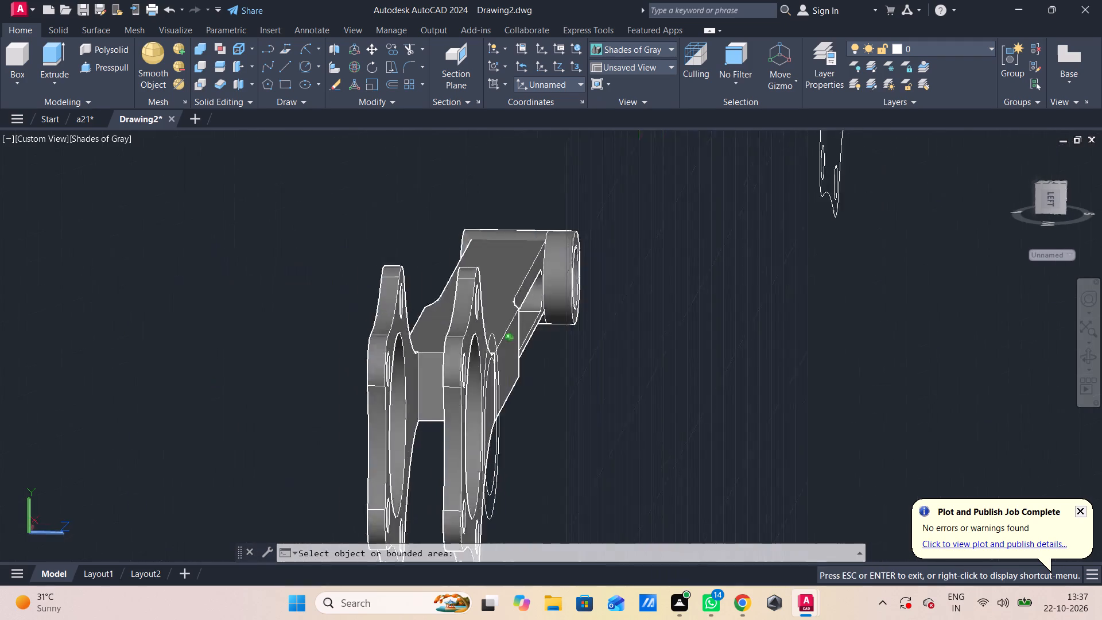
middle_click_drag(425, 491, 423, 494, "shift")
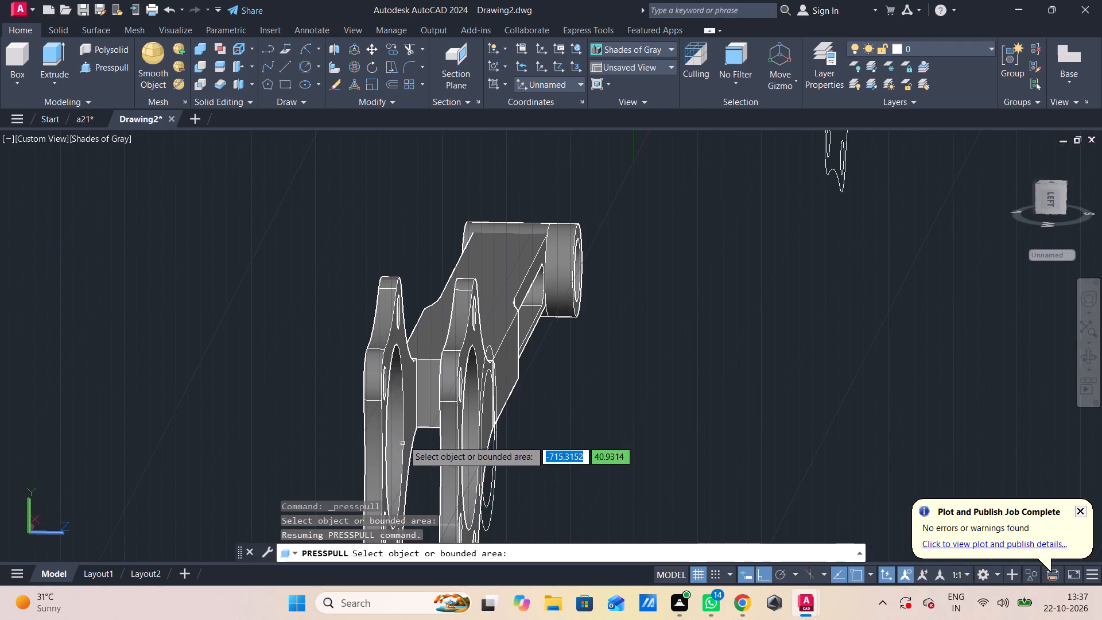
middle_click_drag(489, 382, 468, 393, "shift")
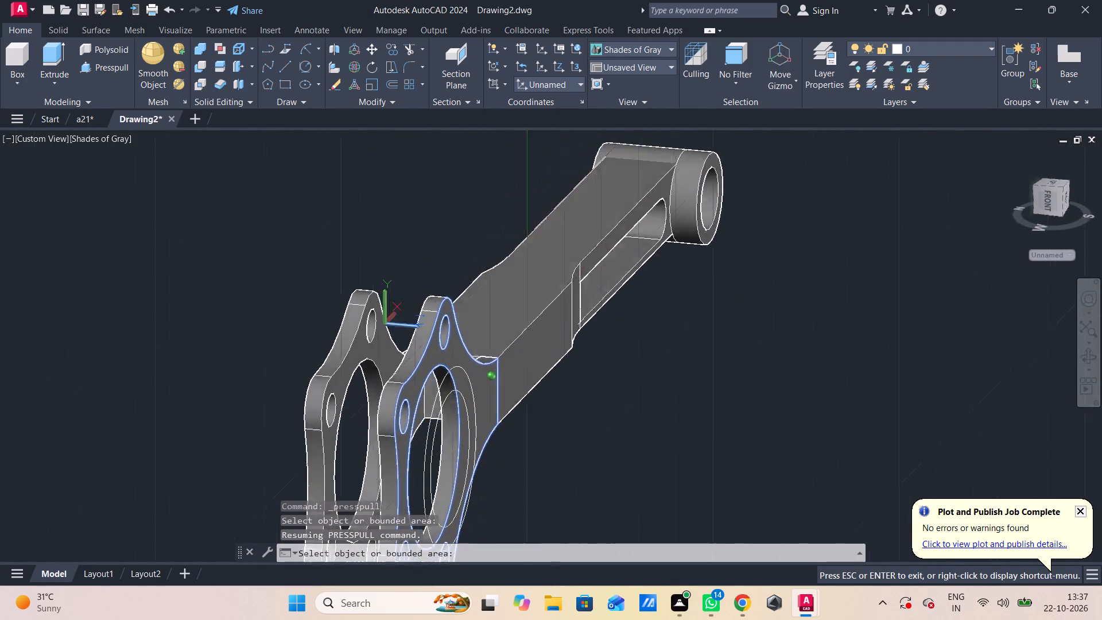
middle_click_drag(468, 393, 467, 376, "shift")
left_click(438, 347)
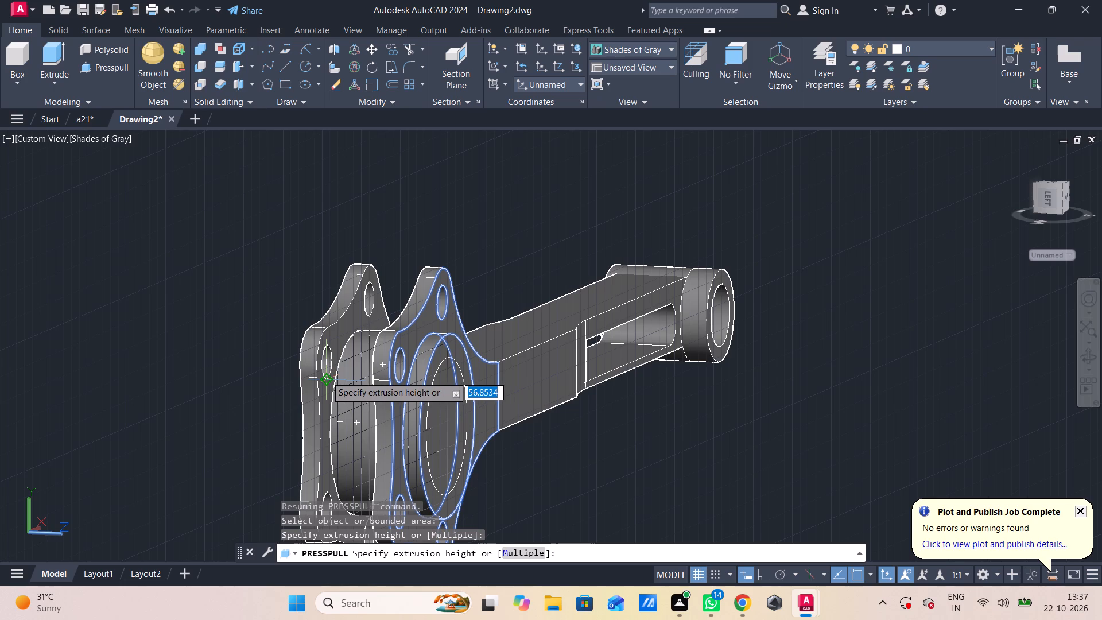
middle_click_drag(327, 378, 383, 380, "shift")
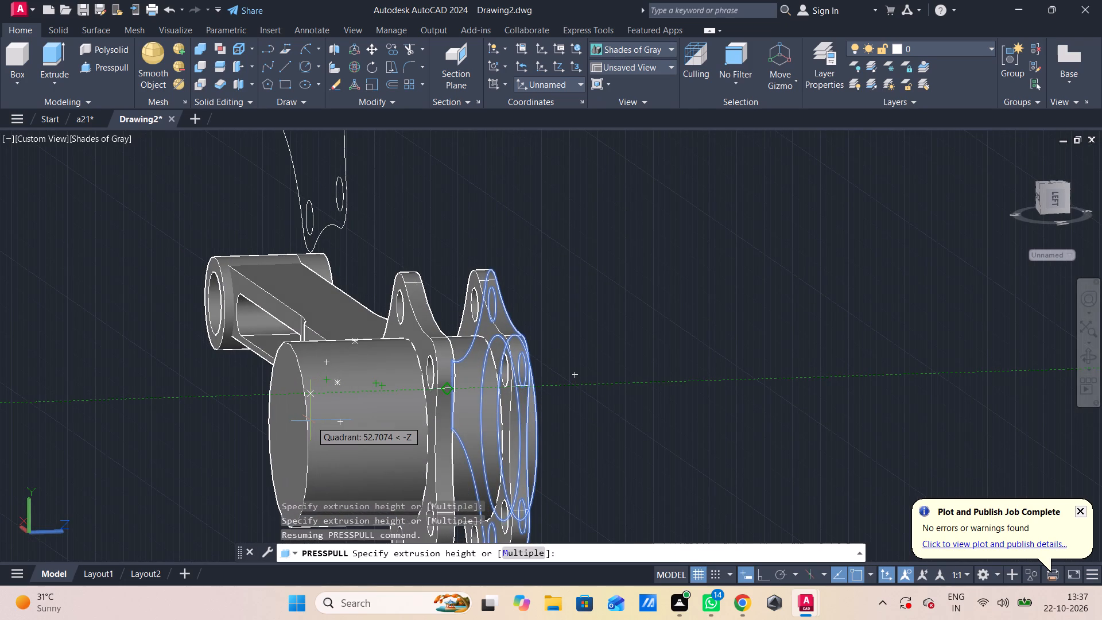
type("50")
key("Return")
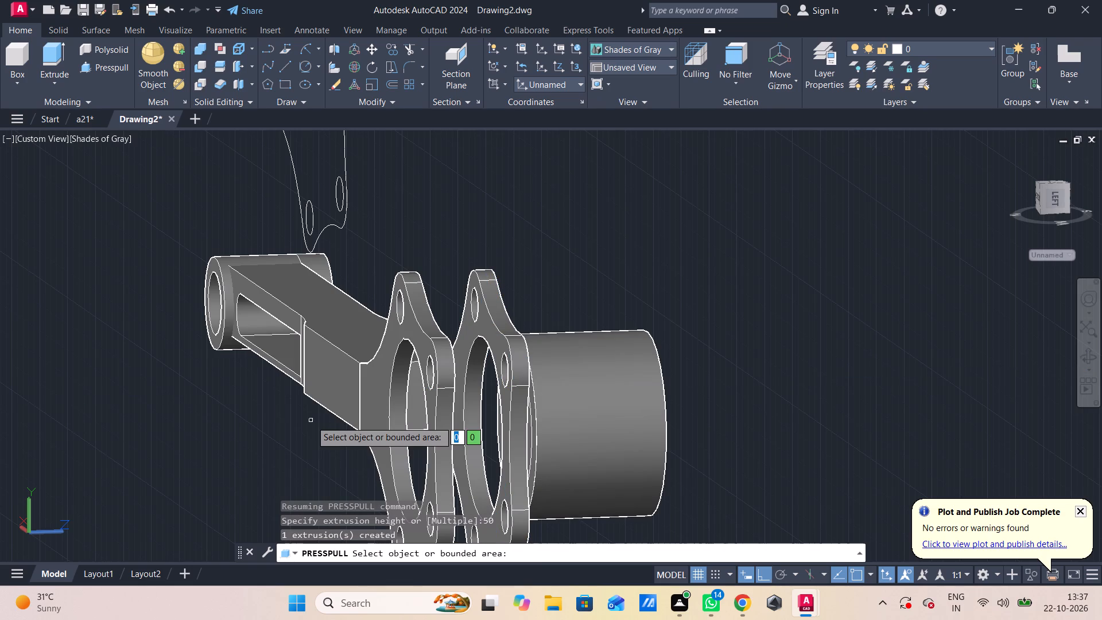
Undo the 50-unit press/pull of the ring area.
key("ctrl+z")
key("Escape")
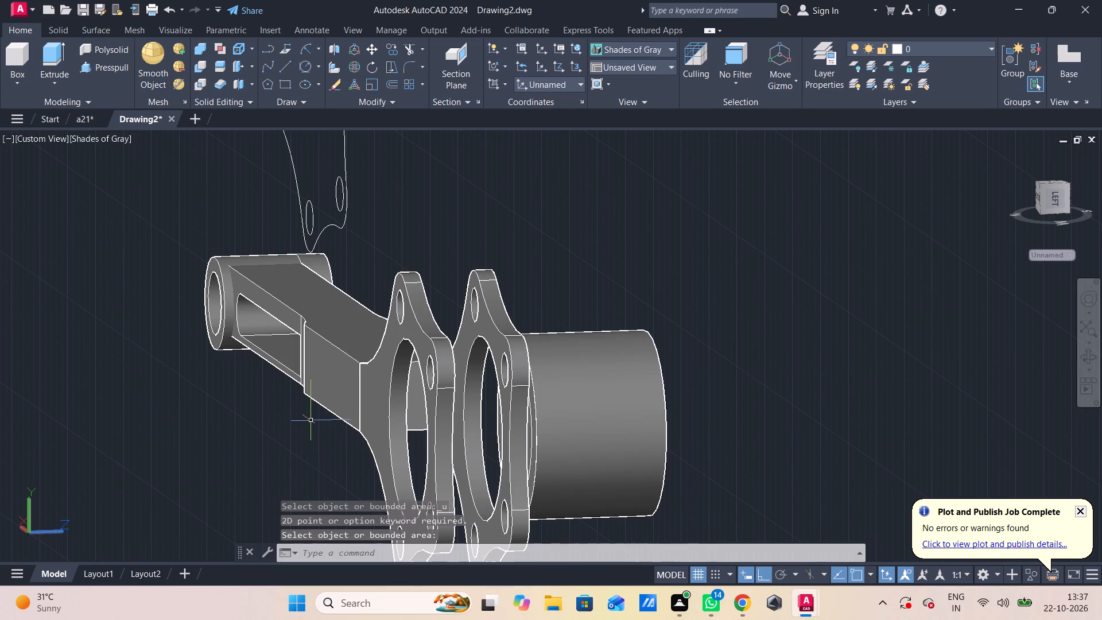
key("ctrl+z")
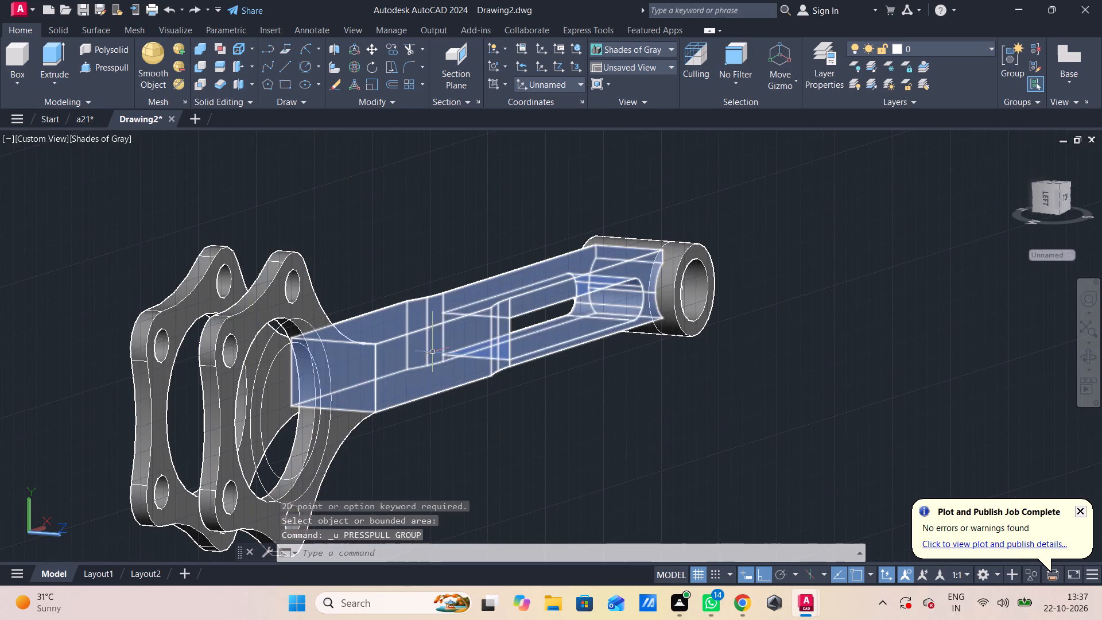
Press/pull the larger concentric circle at the near lobed plate's centre by -50, back through both plates.
left_click(115, 67)
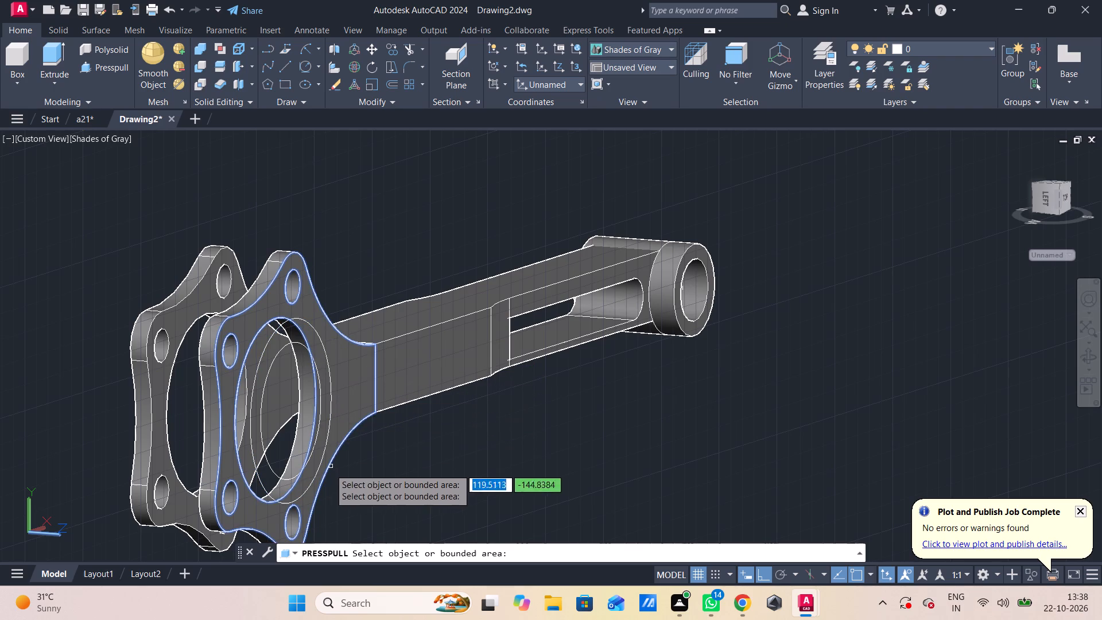
left_click(305, 491)
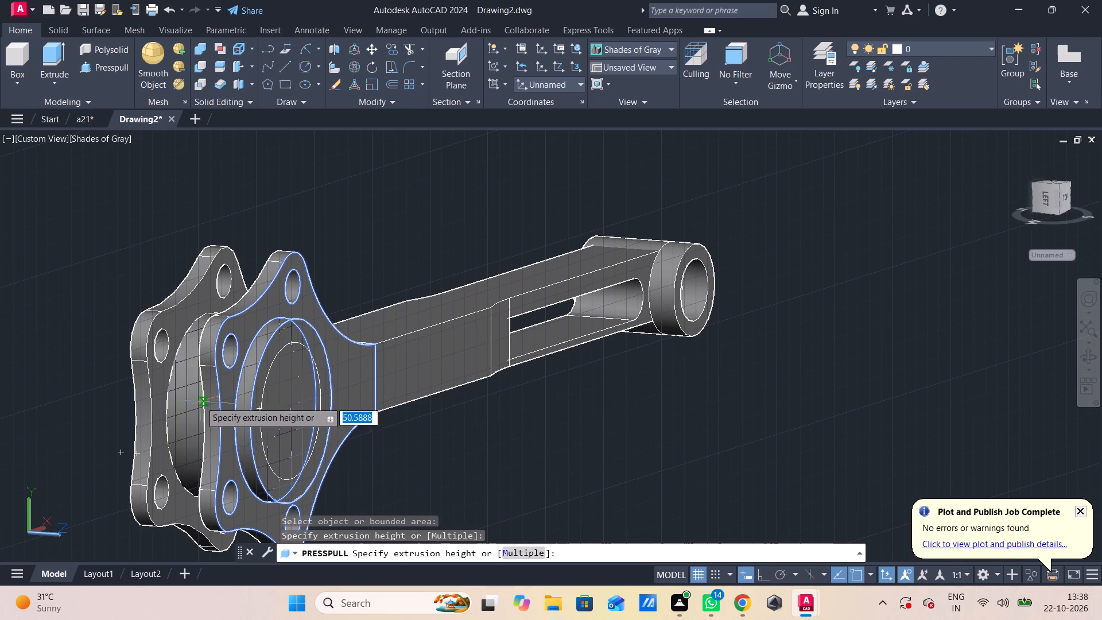
type("-50")
key("Return")
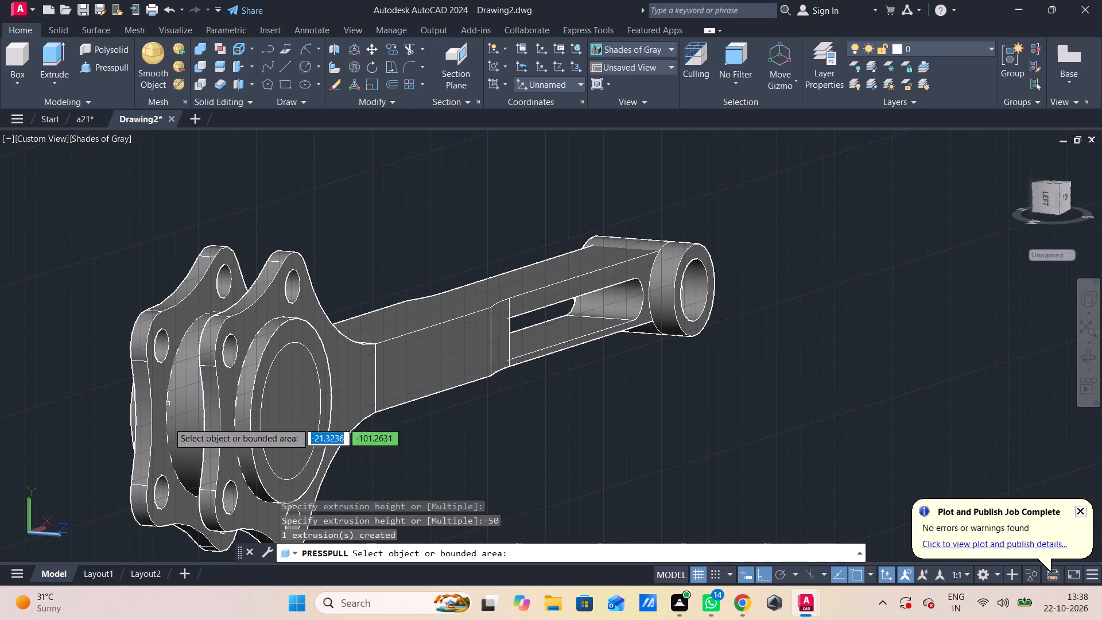
key("Escape")
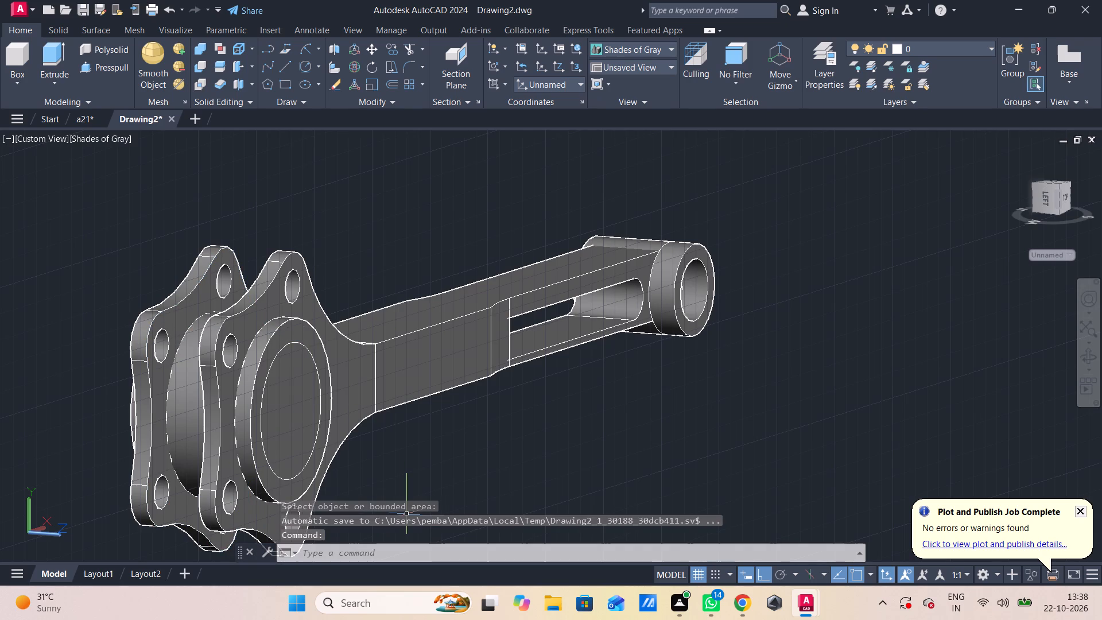
Press/pull the inner circle on the round hub's face back through the whole hub to cut its bore.
middle_click_drag(453, 521, 529, 538, "shift")
middle_click_drag(421, 428, 479, 445, "shift")
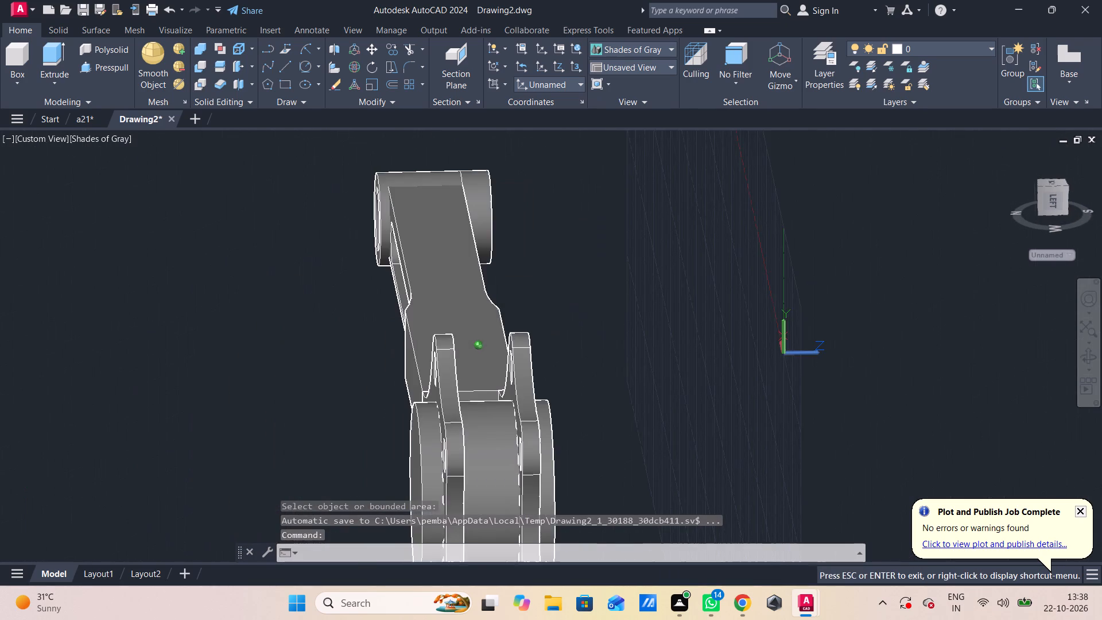
middle_click_drag(479, 445, 406, 426, "shift")
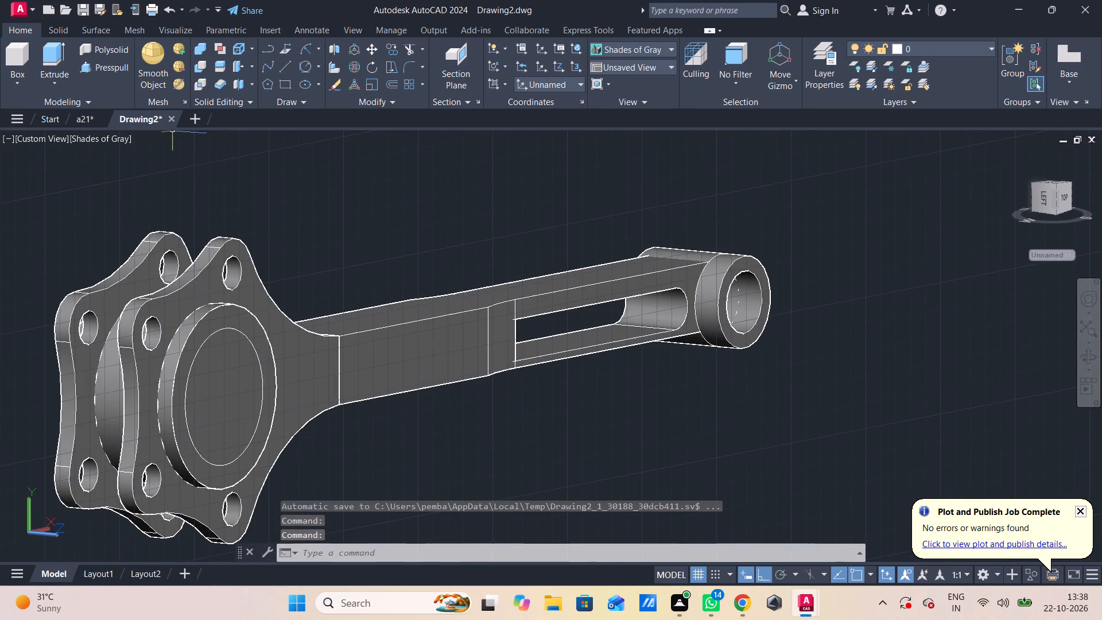
left_click(103, 67)
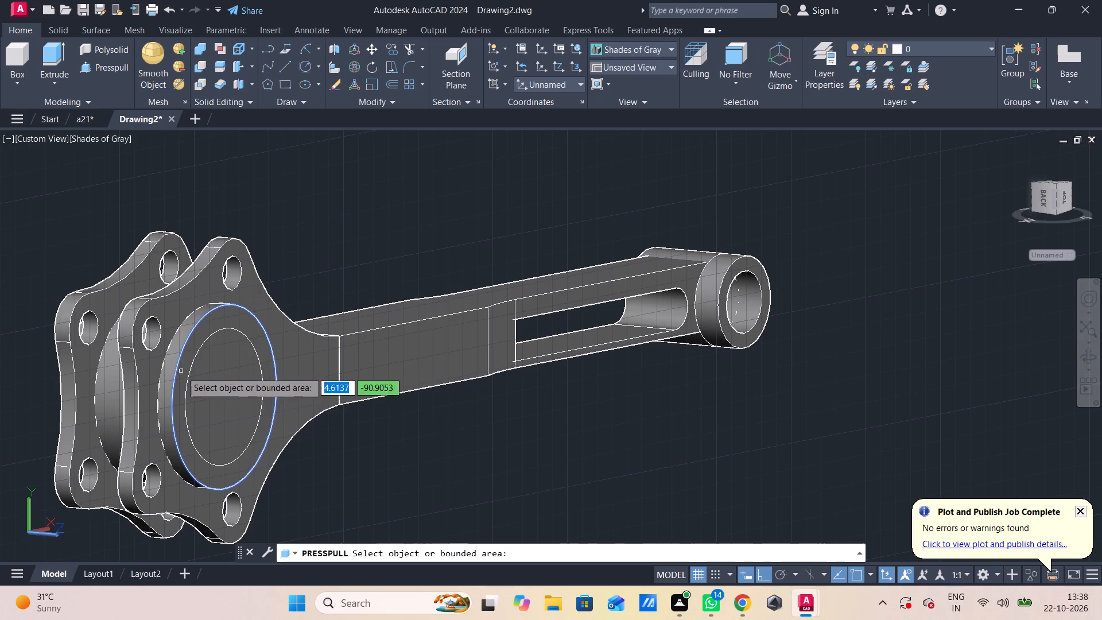
left_click(224, 396)
left_click_drag(0, 208, 13, 219)
middle_click_drag(131, 267, 216, 288, "shift")
scroll(204, 284, "down", 1, "shift")
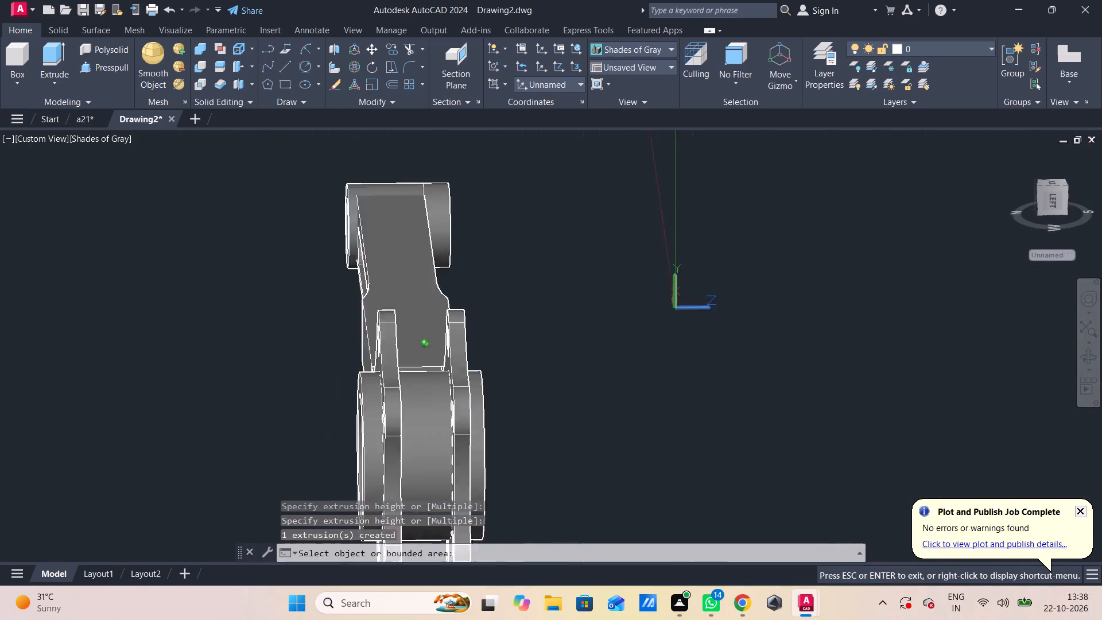
middle_click_drag(216, 288, 111, 299, "shift")
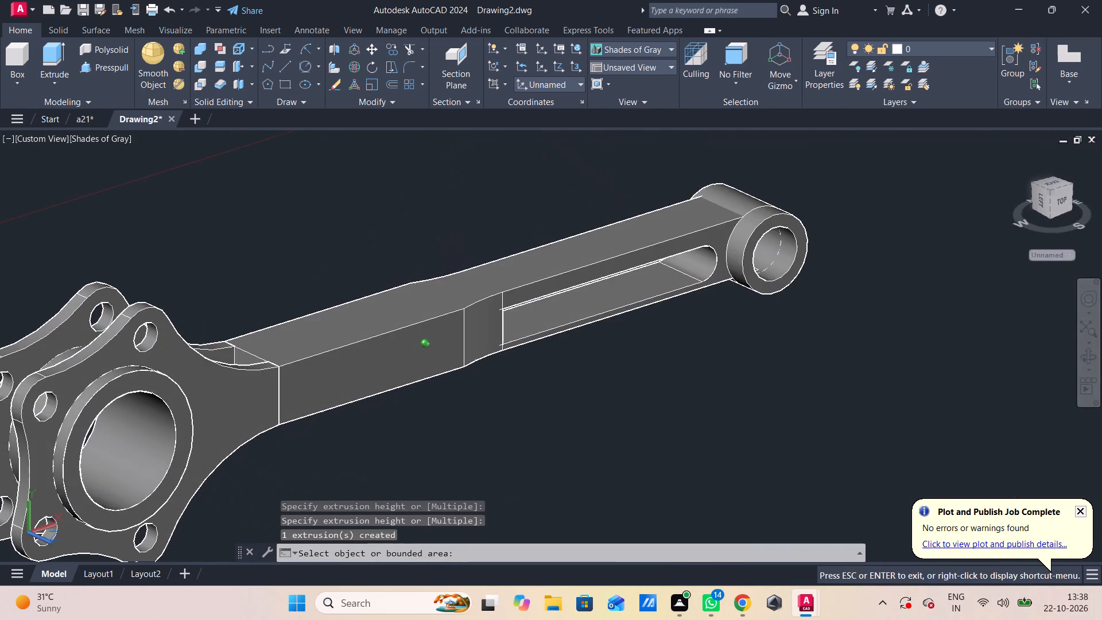
middle_click_drag(111, 299, 117, 277, "shift")
middle_click_drag(300, 423, 356, 412)
key("Escape")
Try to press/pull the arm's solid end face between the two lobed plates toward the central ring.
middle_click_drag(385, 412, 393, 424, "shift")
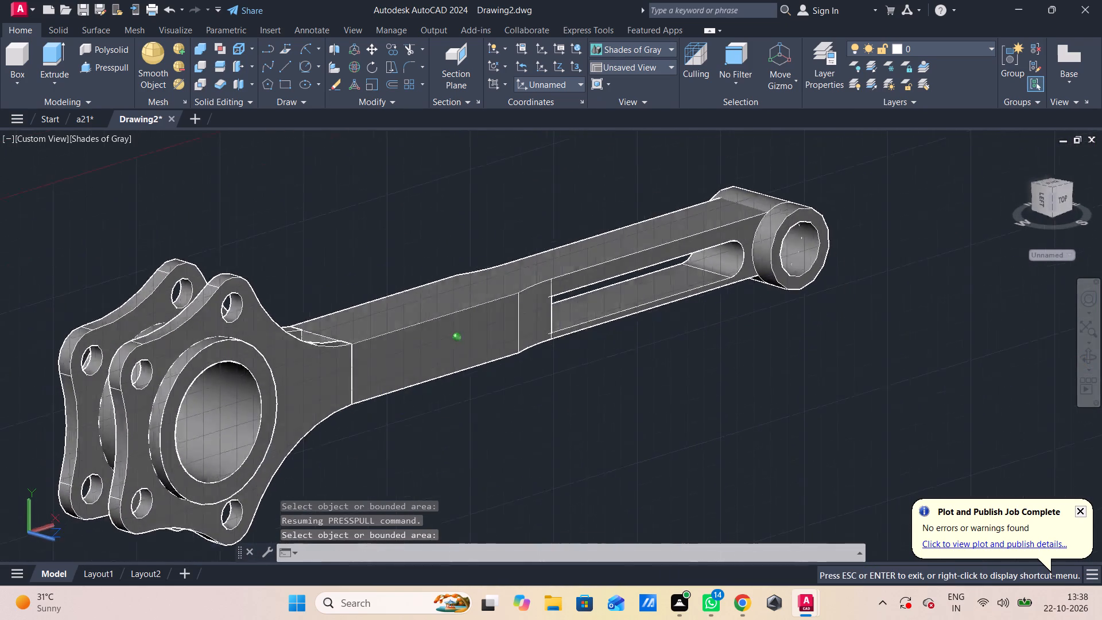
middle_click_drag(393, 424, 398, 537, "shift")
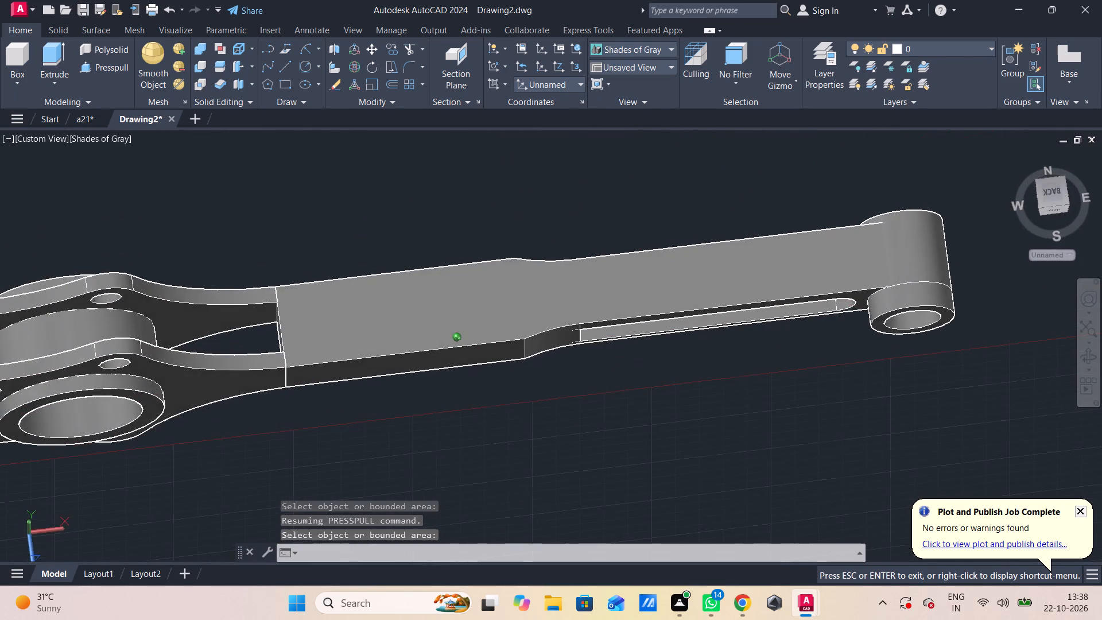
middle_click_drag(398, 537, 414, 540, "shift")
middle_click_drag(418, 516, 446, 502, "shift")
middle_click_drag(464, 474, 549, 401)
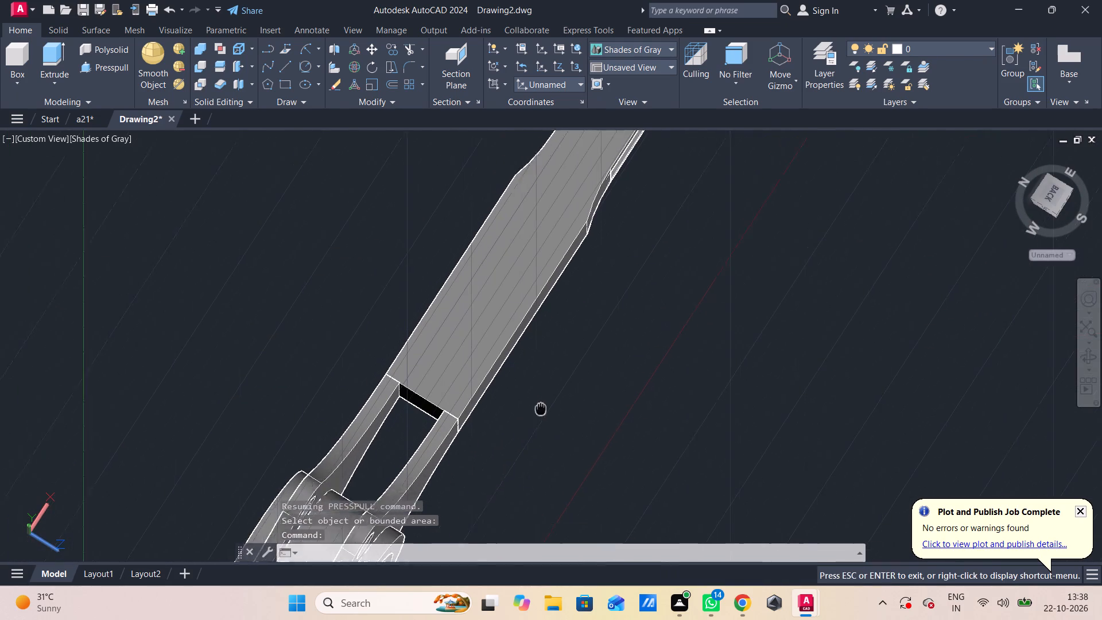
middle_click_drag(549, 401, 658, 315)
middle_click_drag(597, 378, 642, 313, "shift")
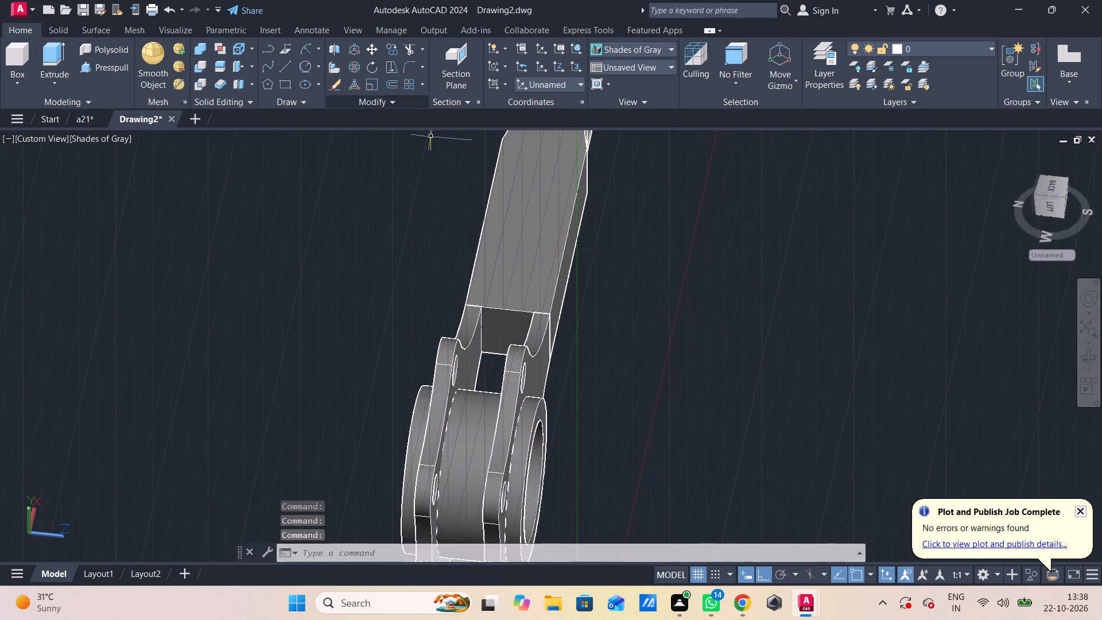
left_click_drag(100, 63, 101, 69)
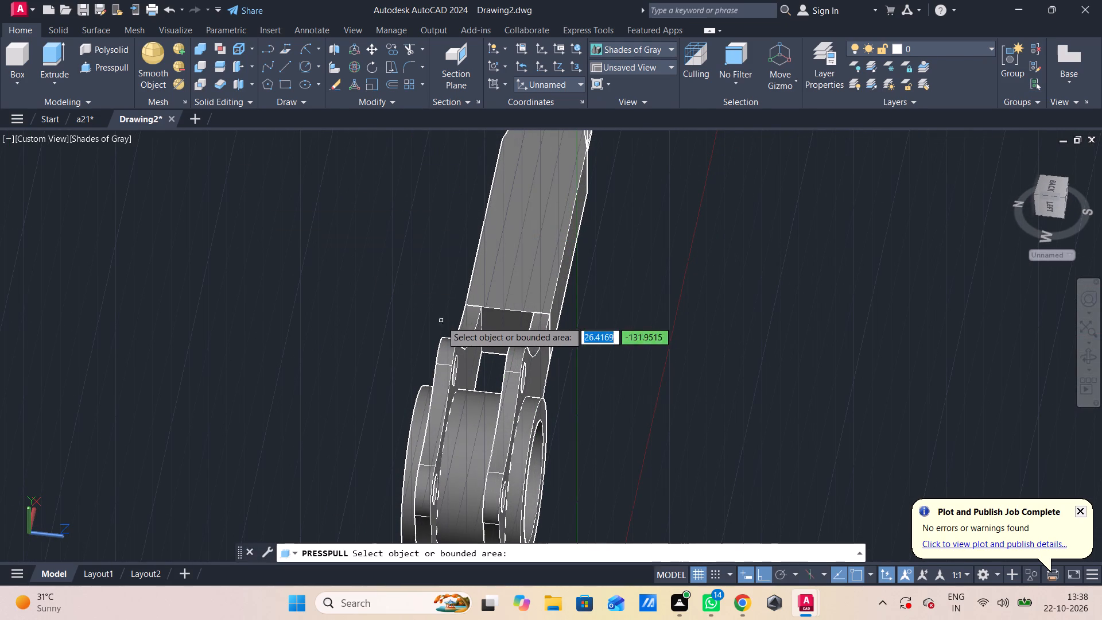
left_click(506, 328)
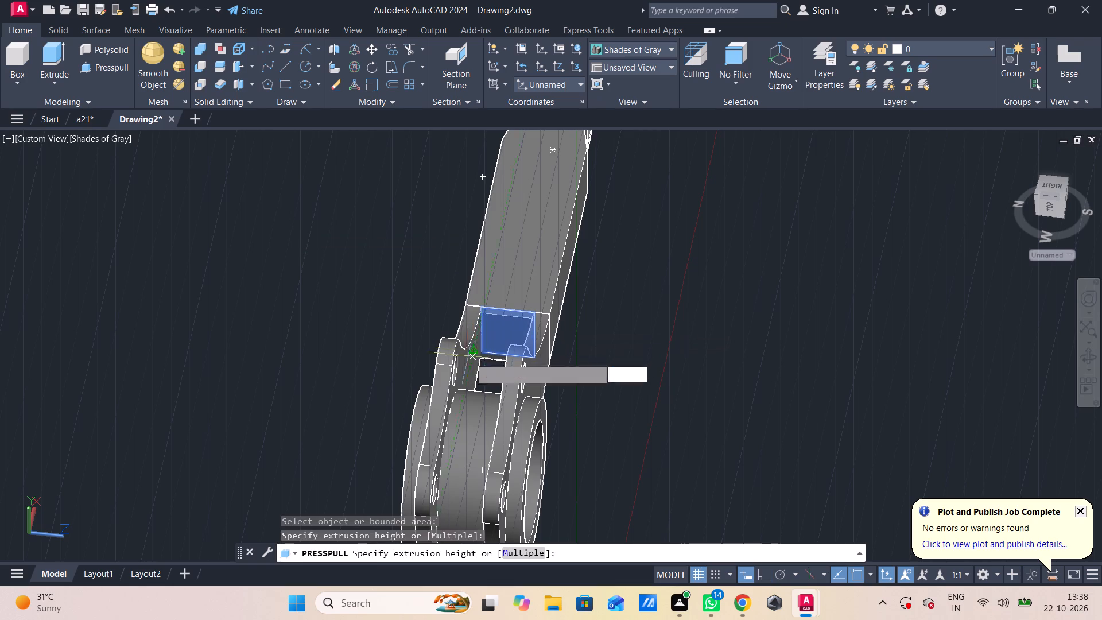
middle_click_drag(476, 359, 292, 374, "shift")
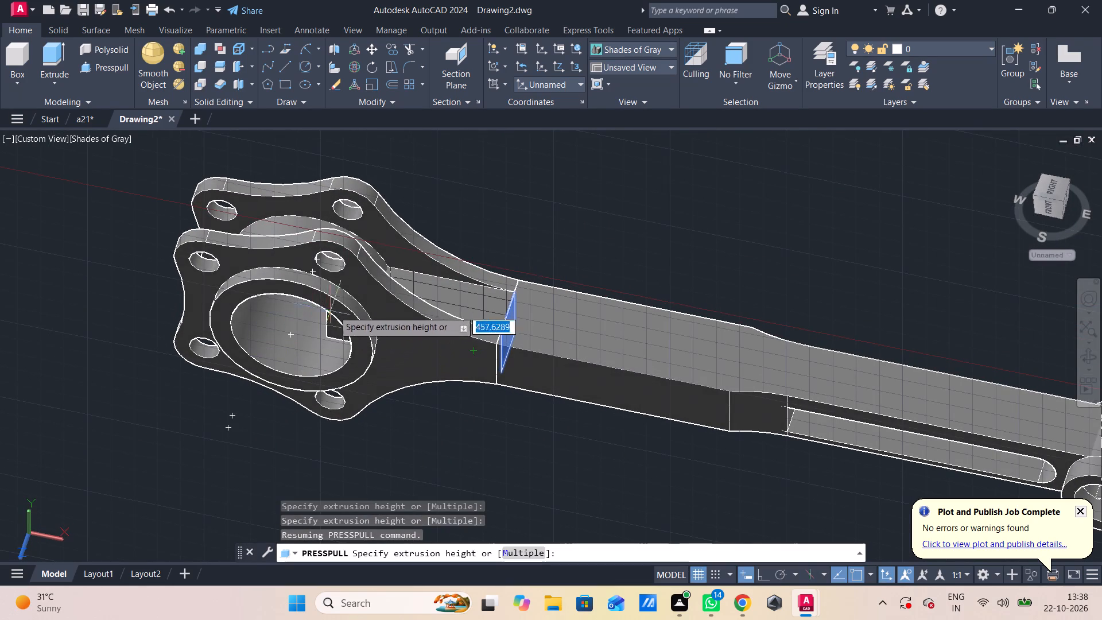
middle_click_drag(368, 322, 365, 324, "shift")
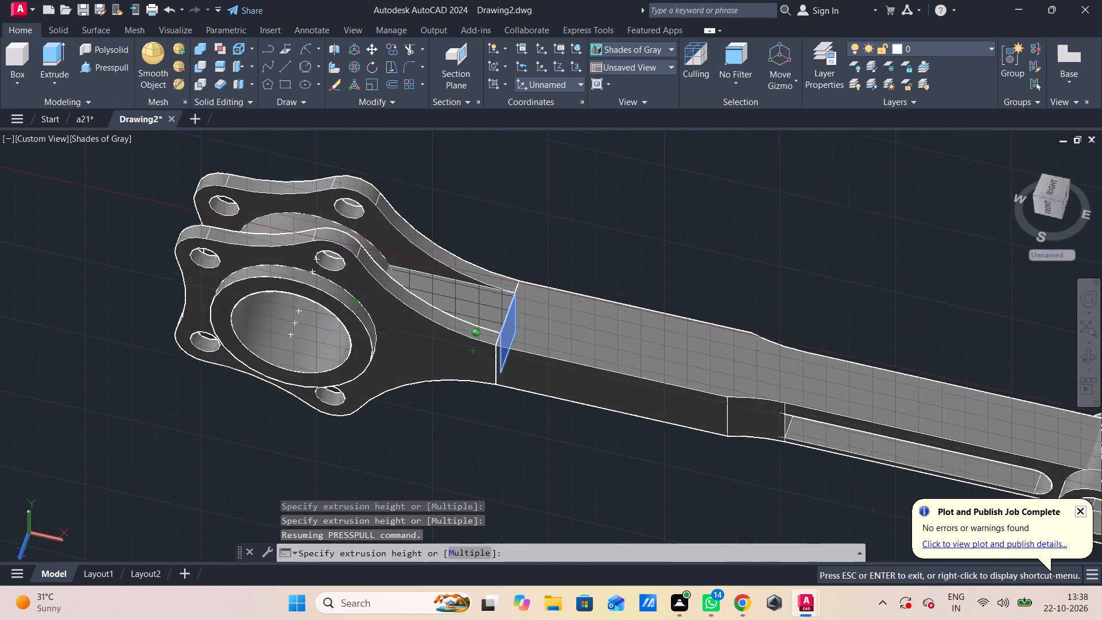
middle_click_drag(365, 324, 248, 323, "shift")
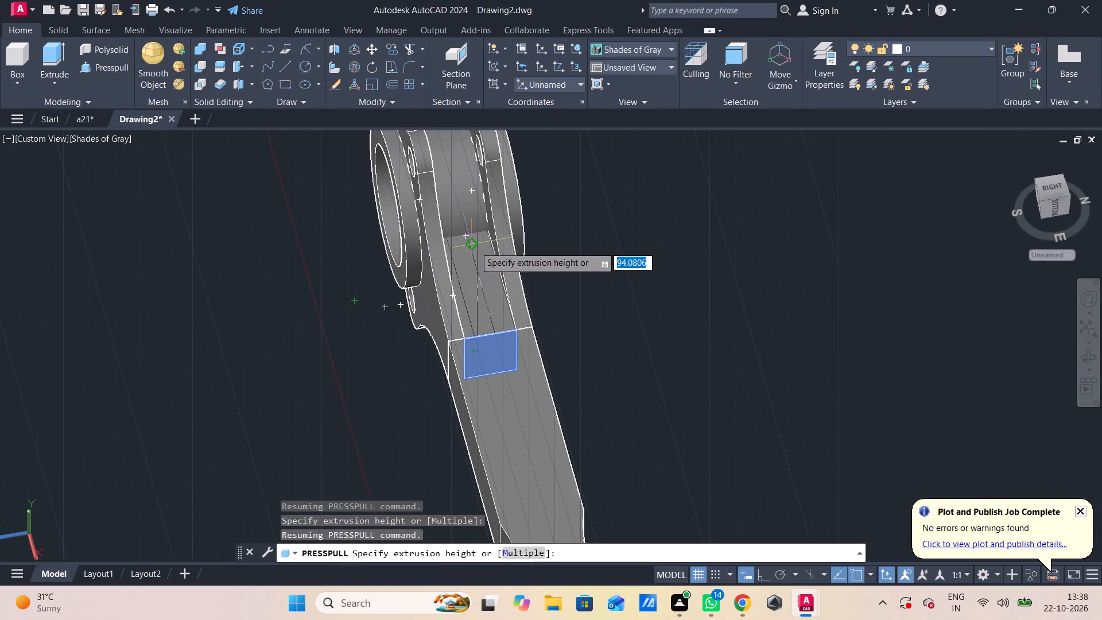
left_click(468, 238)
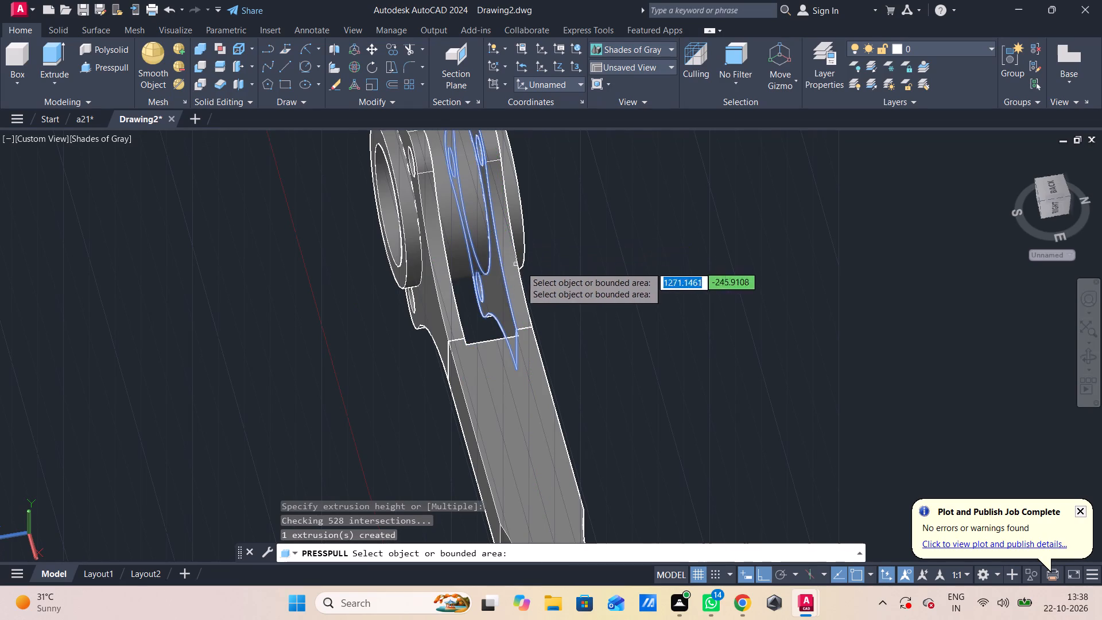
Press/pull the arm's end face between the two lobed plates up to the central ring's outer surface.
middle_click_drag(499, 330, 550, 403, "shift")
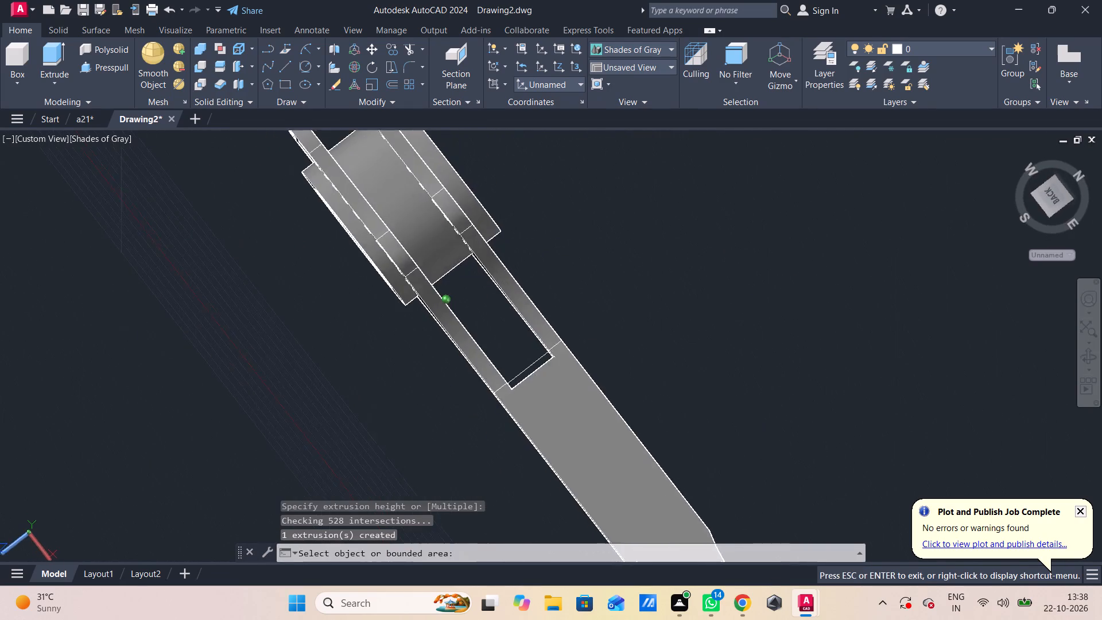
middle_click_drag(550, 403, 577, 409, "shift")
middle_click_drag(549, 353, 569, 370, "shift")
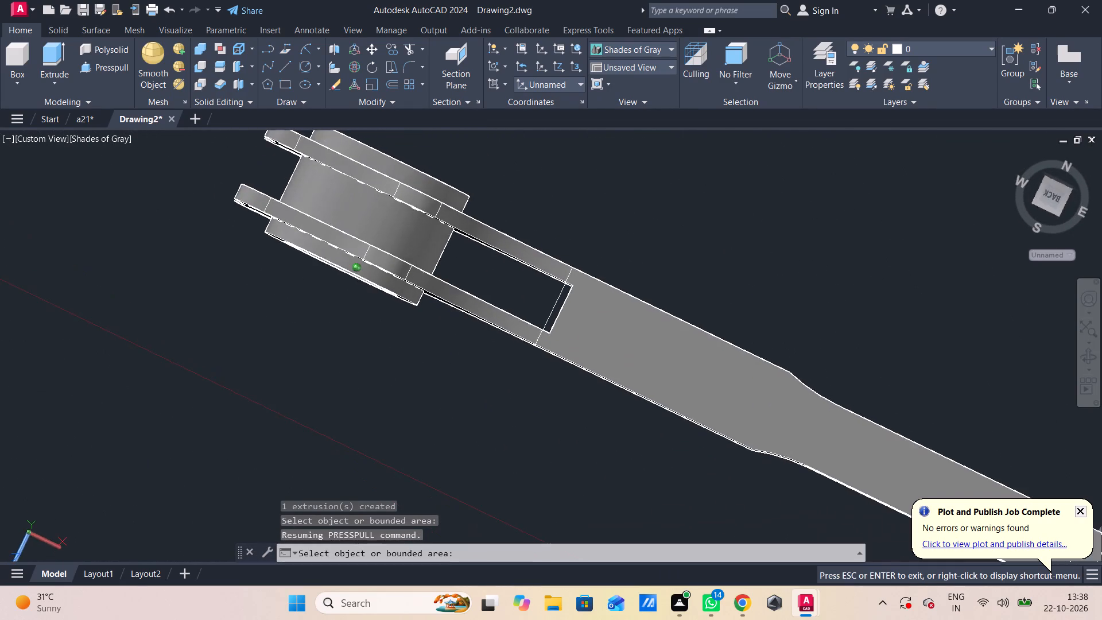
middle_click_drag(569, 370, 637, 333, "shift")
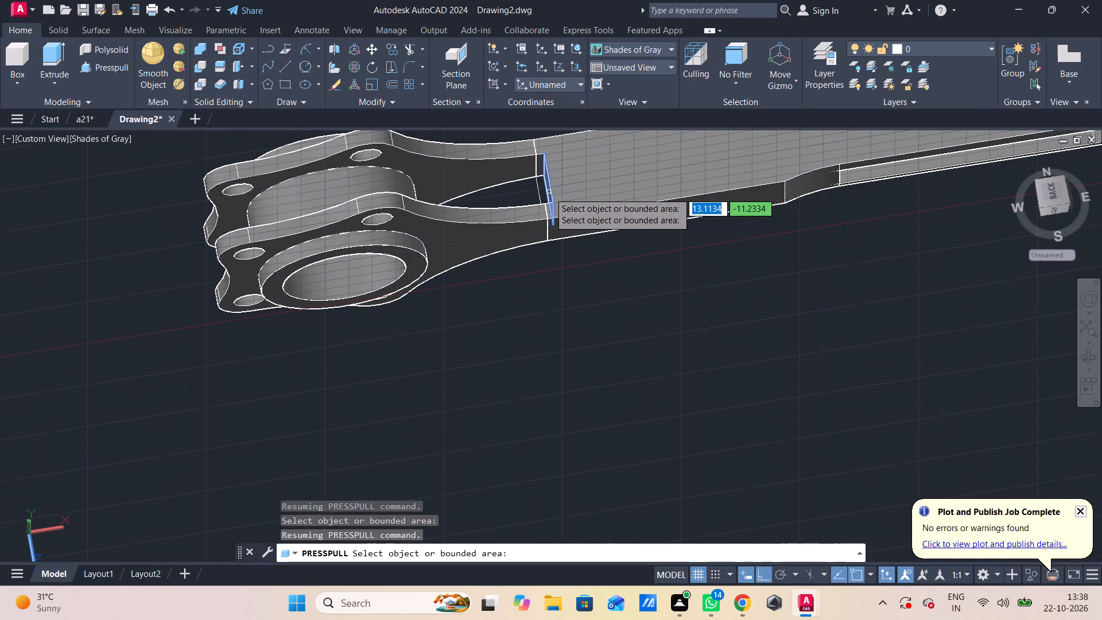
left_click(549, 192)
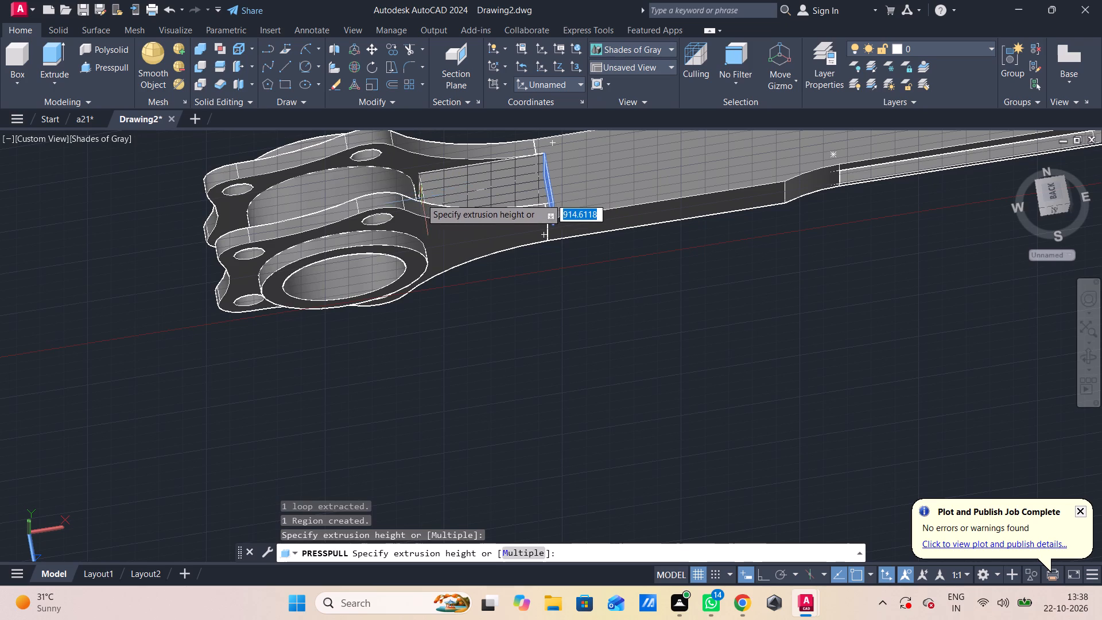
left_click(413, 184)
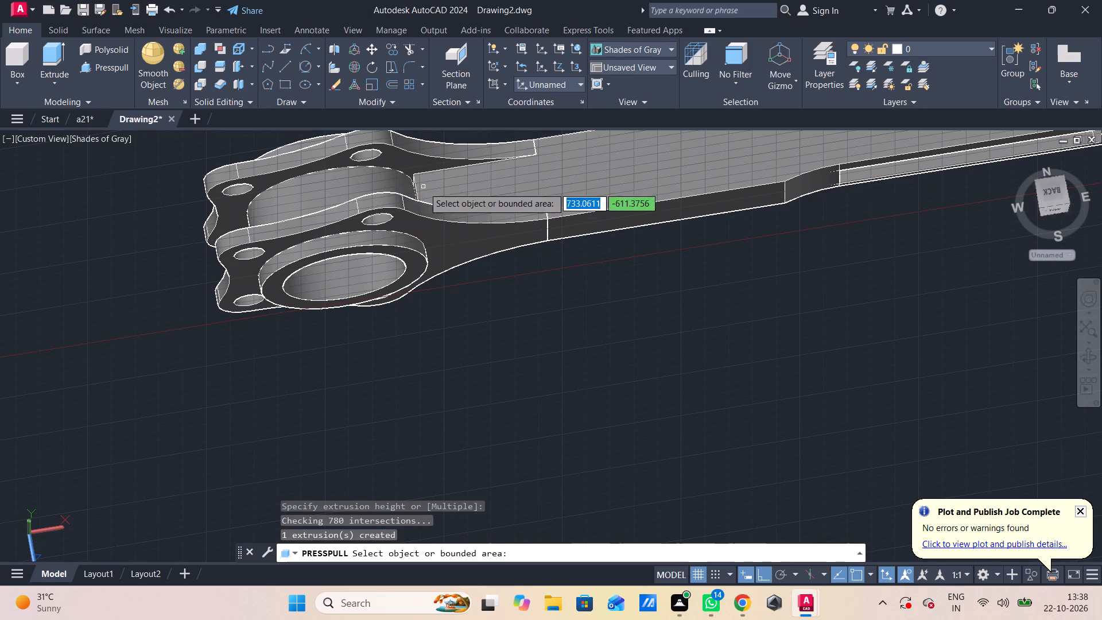
Press/pull the arm's extended end face slightly further toward the central ring's curved outer surface.
middle_click_drag(520, 309, 519, 314, "shift")
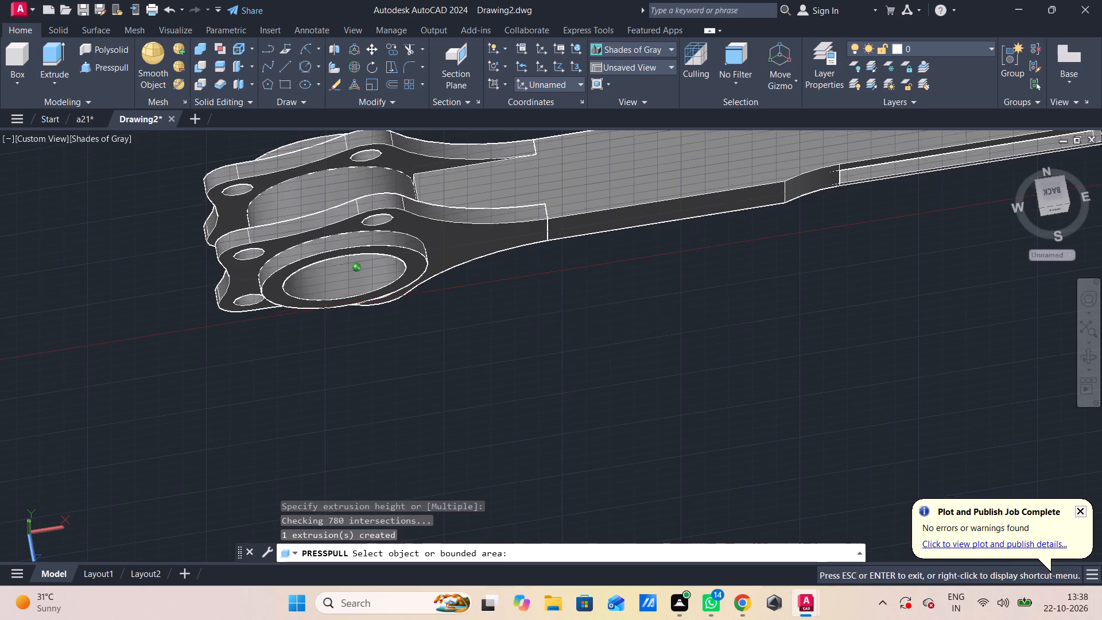
middle_click_drag(519, 314, 626, 289, "shift")
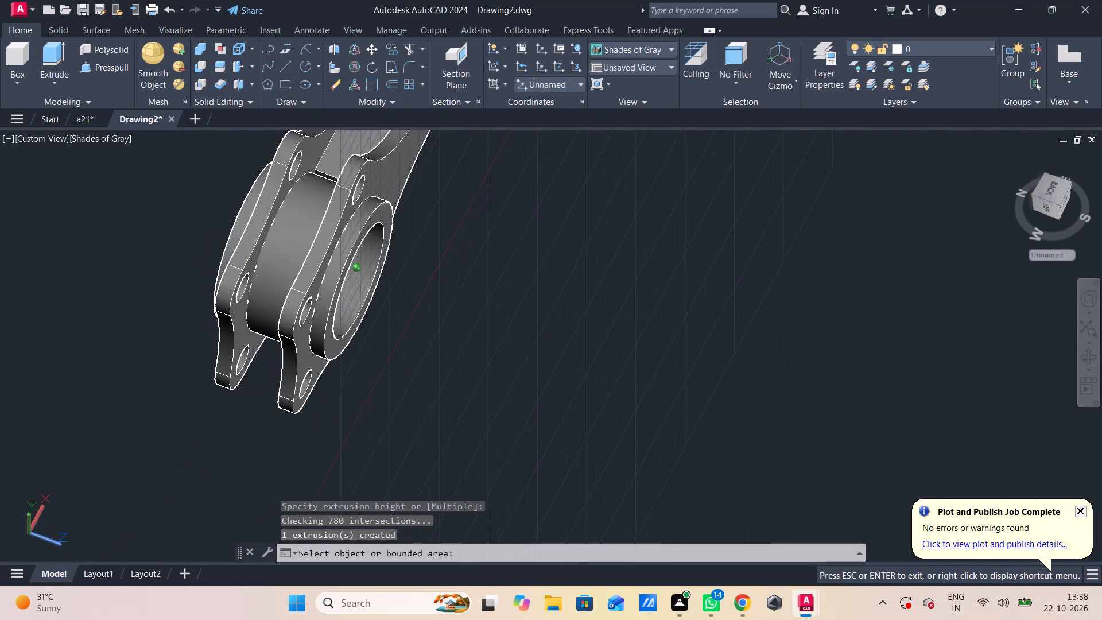
middle_click_drag(626, 289, 622, 292, "shift")
scroll(336, 226, "up", 3)
middle_click_drag(336, 226, 562, 325)
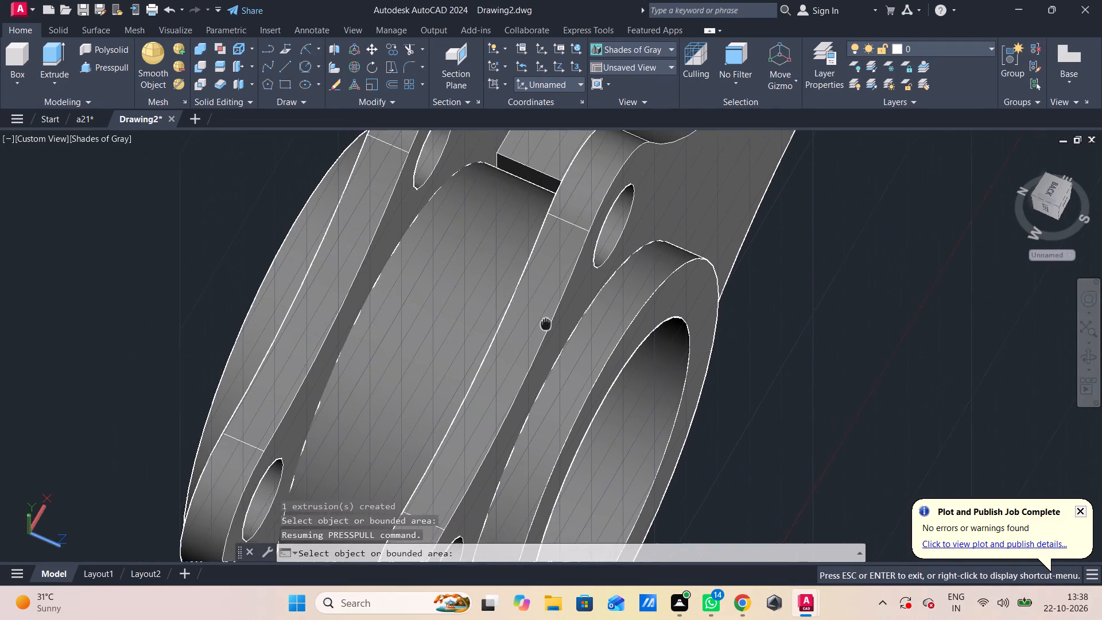
middle_click_drag(562, 325, 581, 342)
left_click(550, 188)
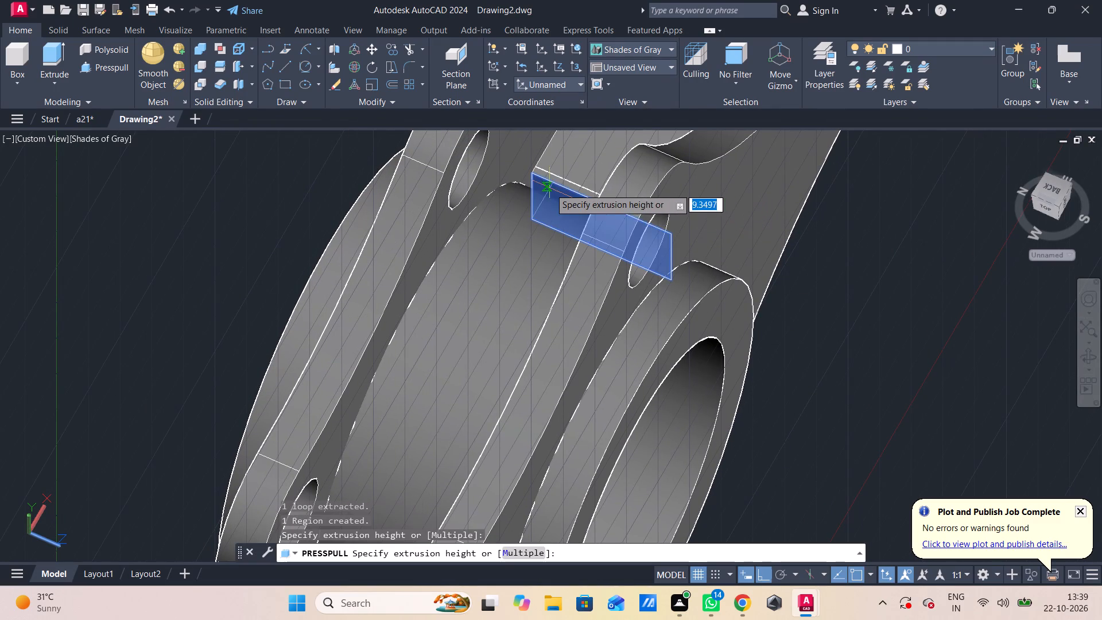
left_click(531, 199)
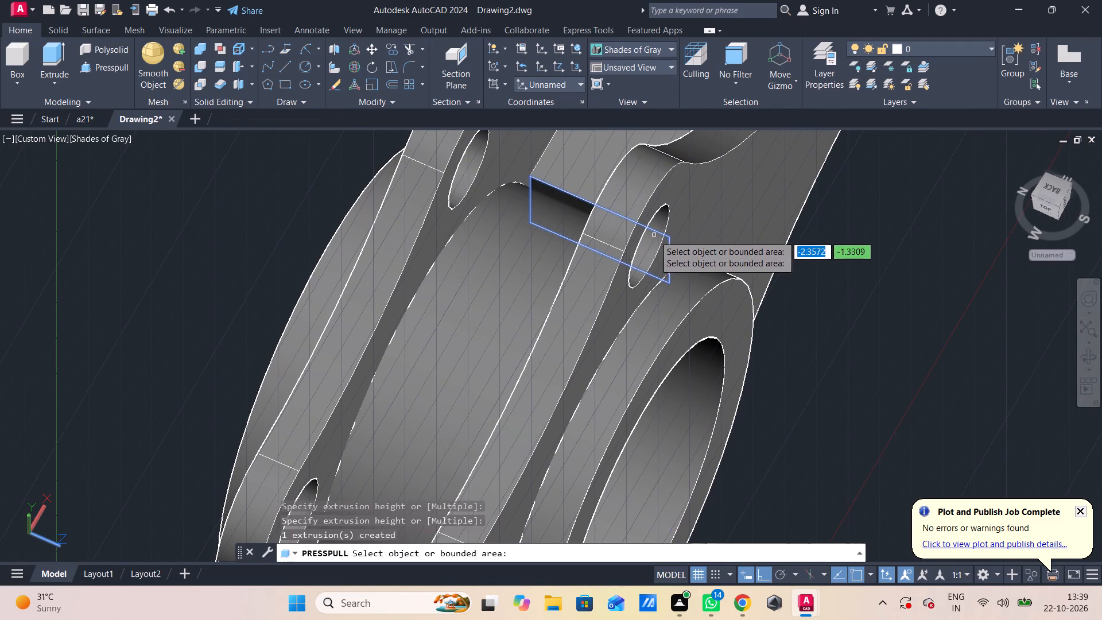
middle_click_drag(816, 294, 723, 241, "shift")
scroll(792, 398, "down", 2)
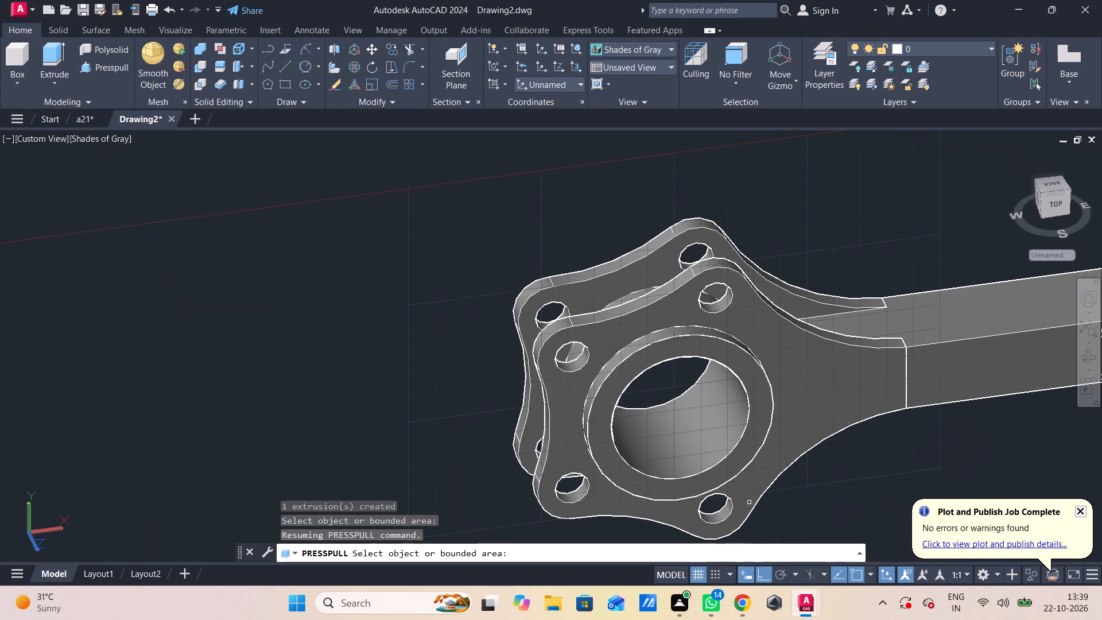
key("Escape")
Examine the whole crank arm from several sides, including its bored ring, lobed plates and slotted end.
middle_click_drag(769, 495, 488, 393)
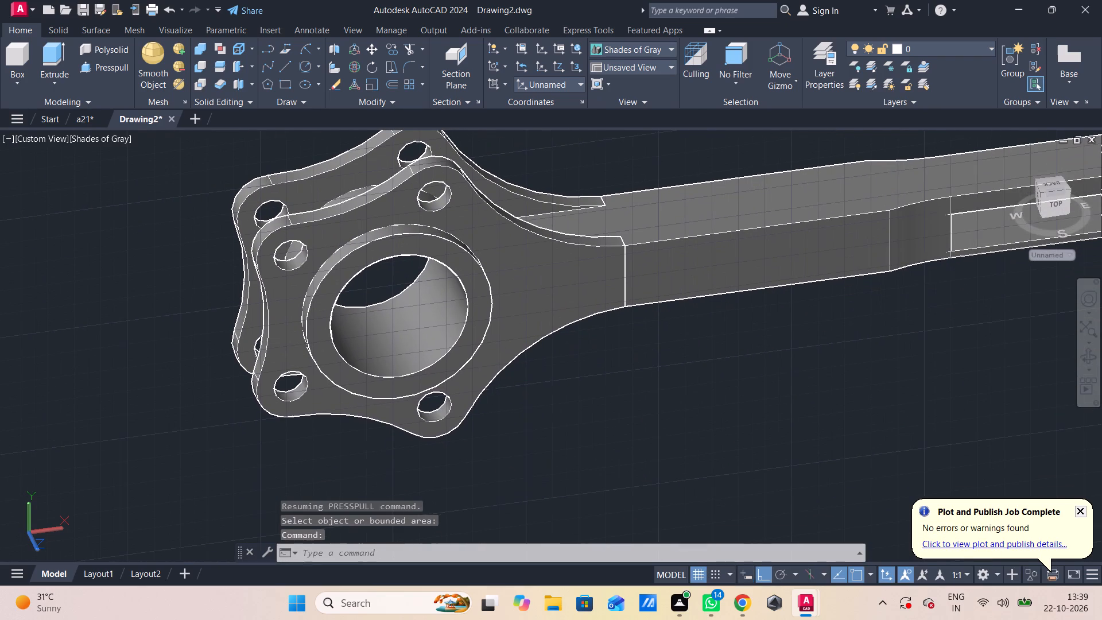
scroll(518, 371, "down", 1)
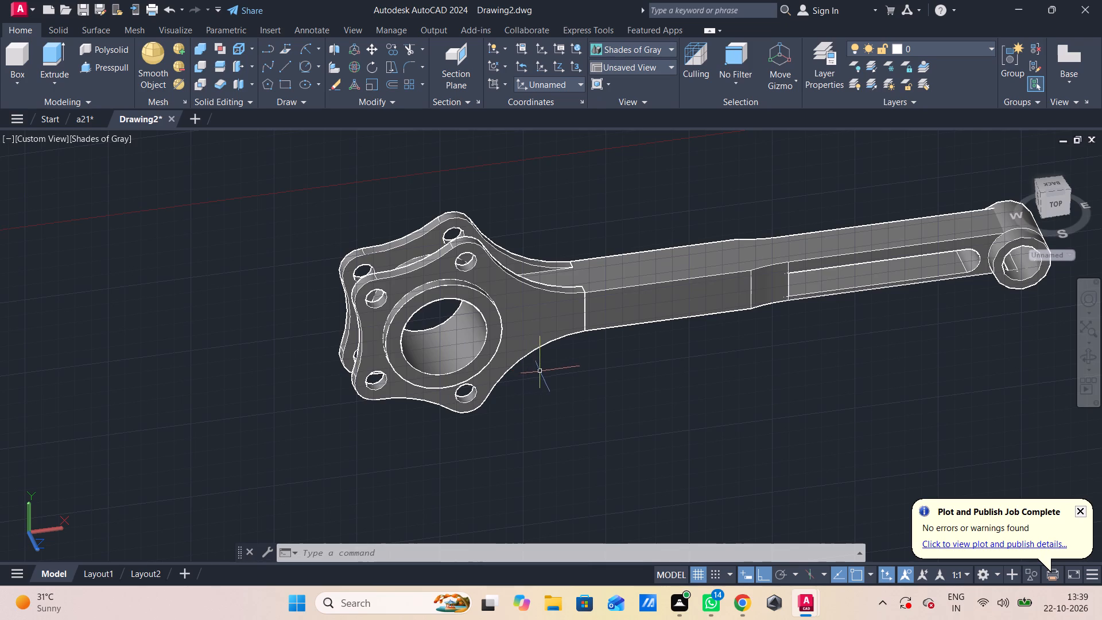
middle_click_drag(526, 380, 378, 386, "shift")
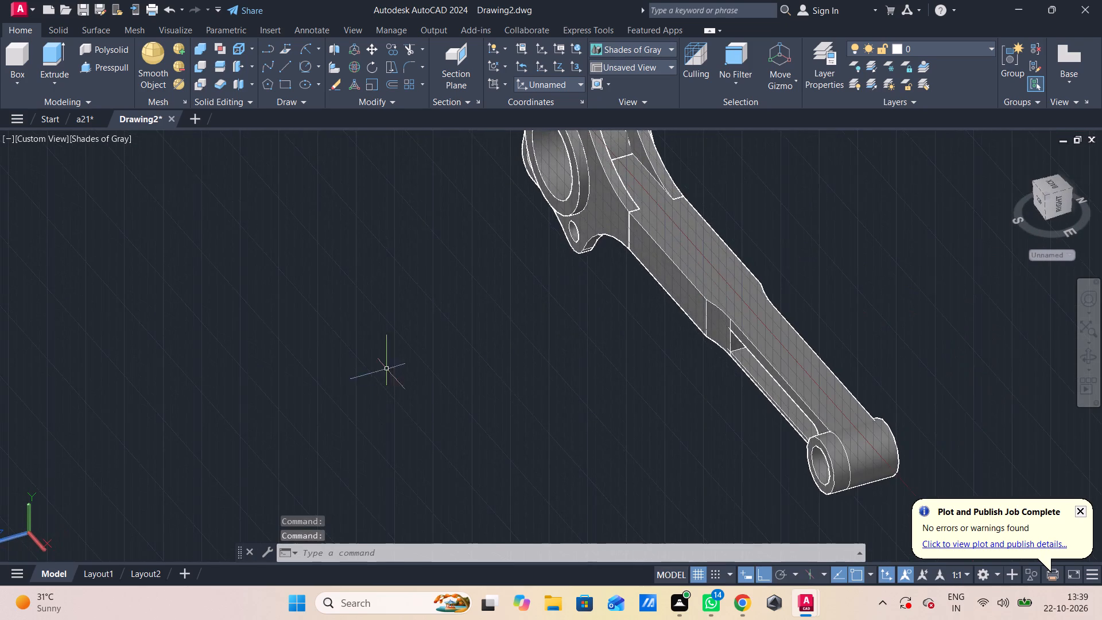
scroll(401, 358, "down", 1)
middle_click_drag(401, 361, 500, 354, "shift")
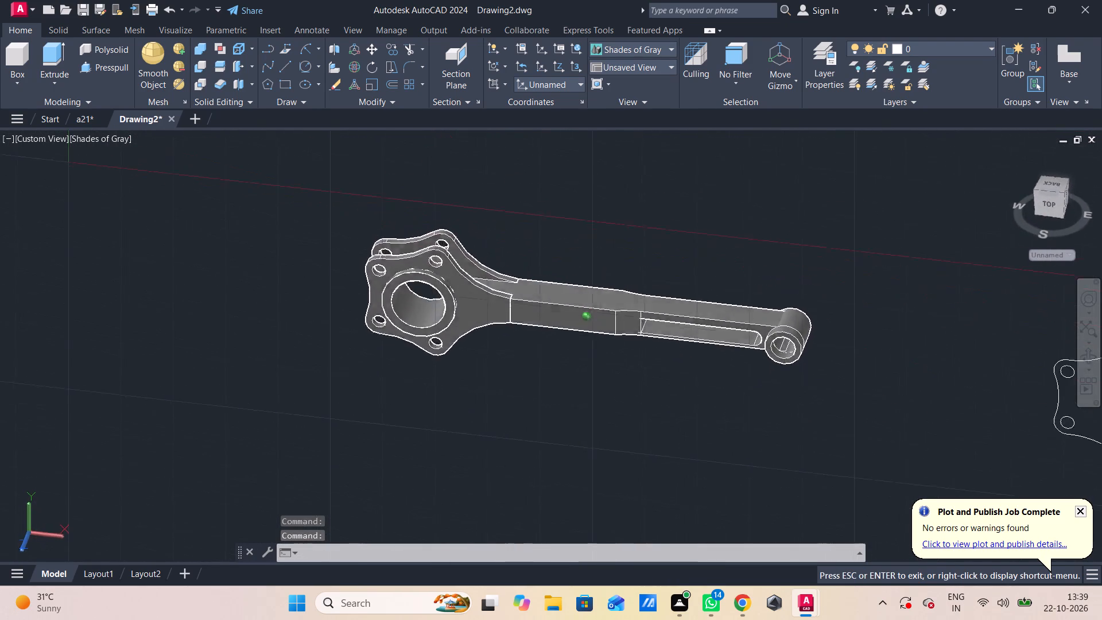
middle_click_drag(500, 354, 542, 299, "shift")
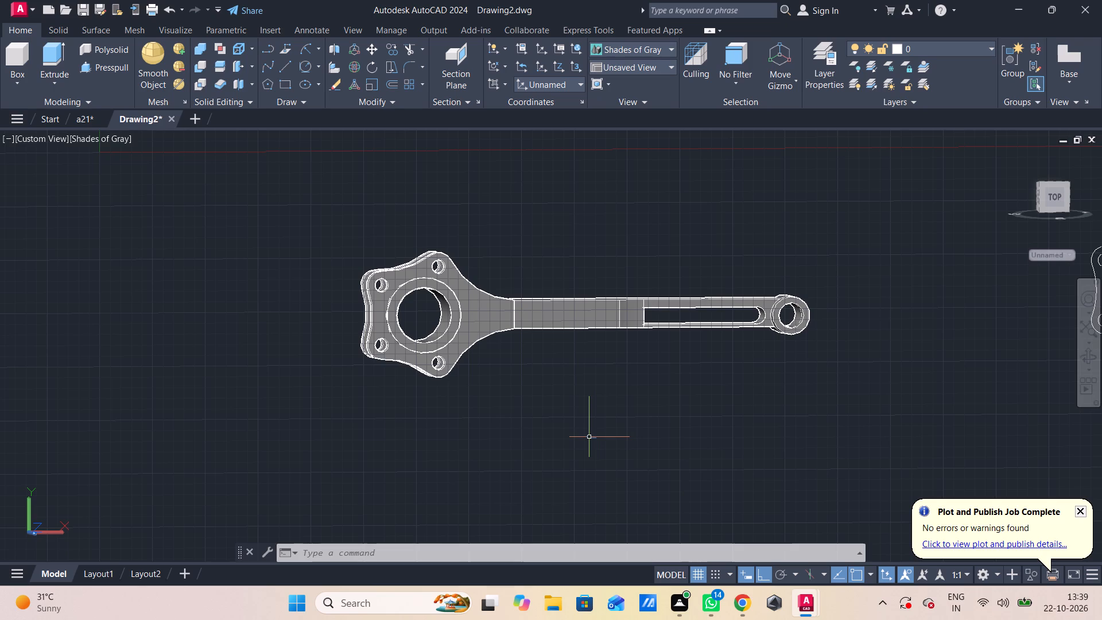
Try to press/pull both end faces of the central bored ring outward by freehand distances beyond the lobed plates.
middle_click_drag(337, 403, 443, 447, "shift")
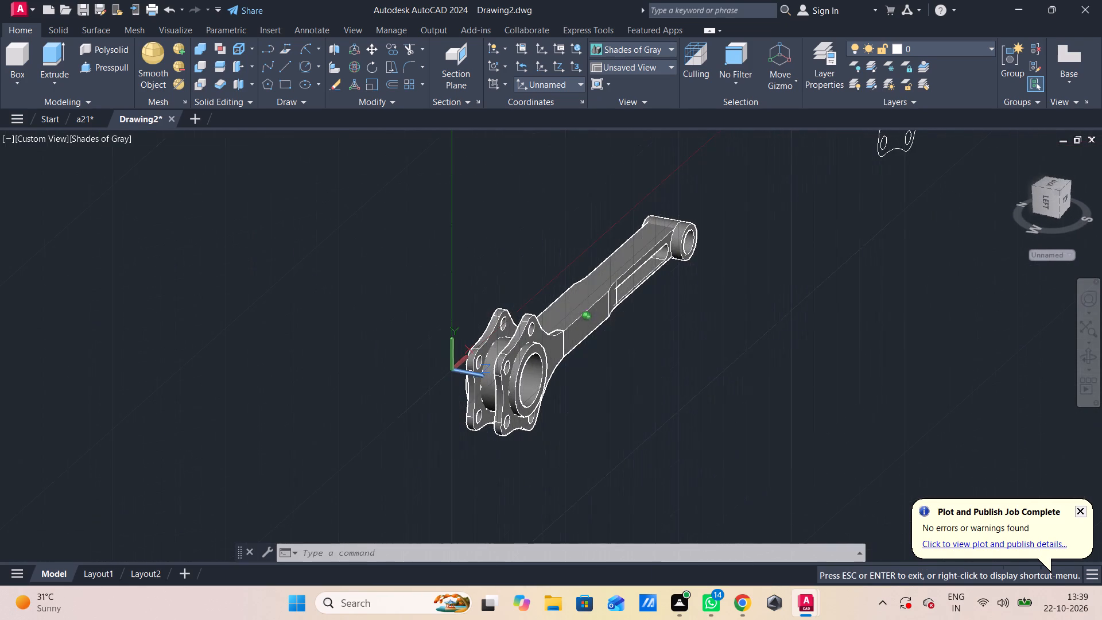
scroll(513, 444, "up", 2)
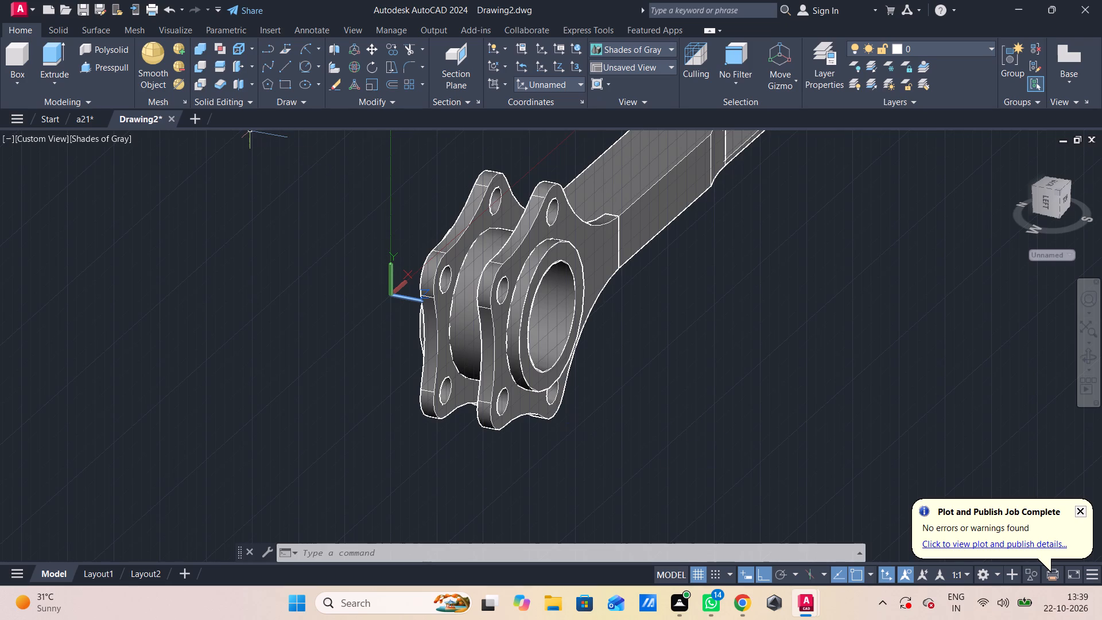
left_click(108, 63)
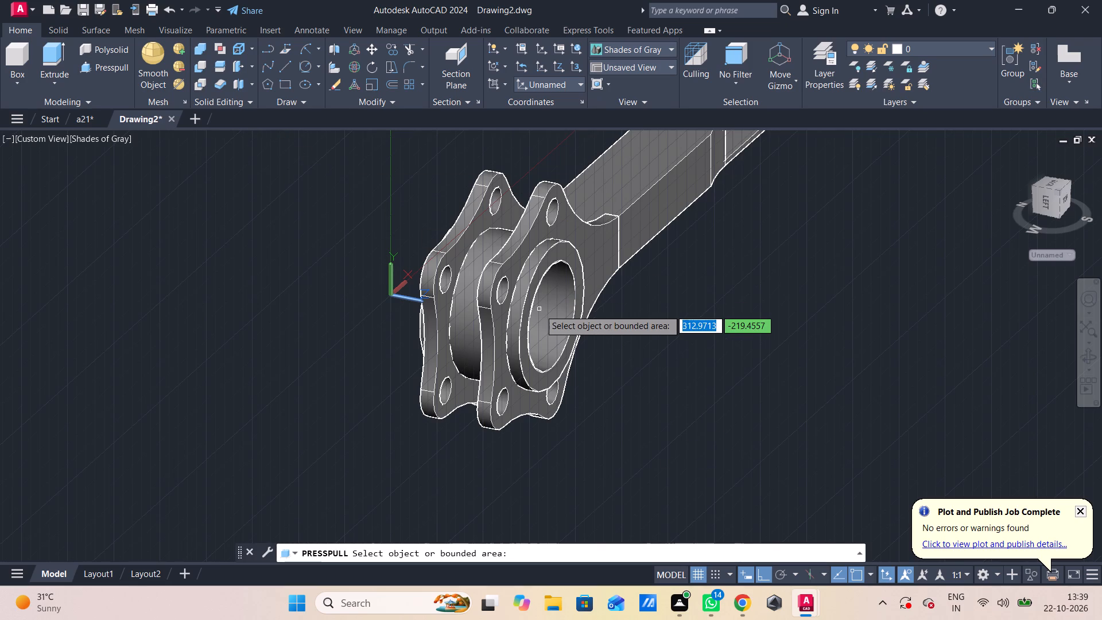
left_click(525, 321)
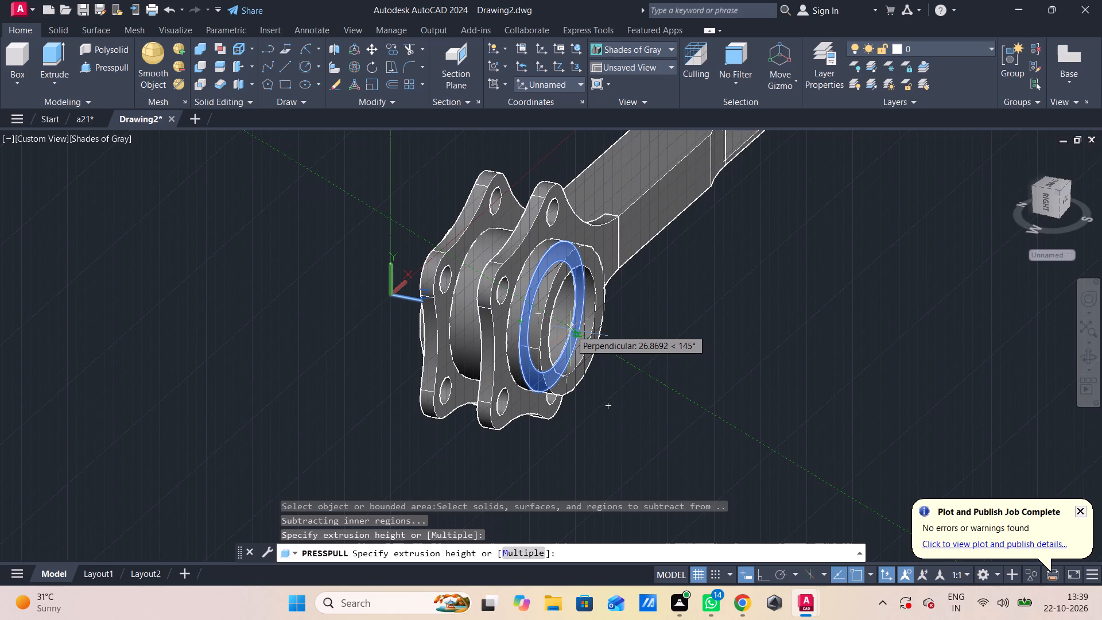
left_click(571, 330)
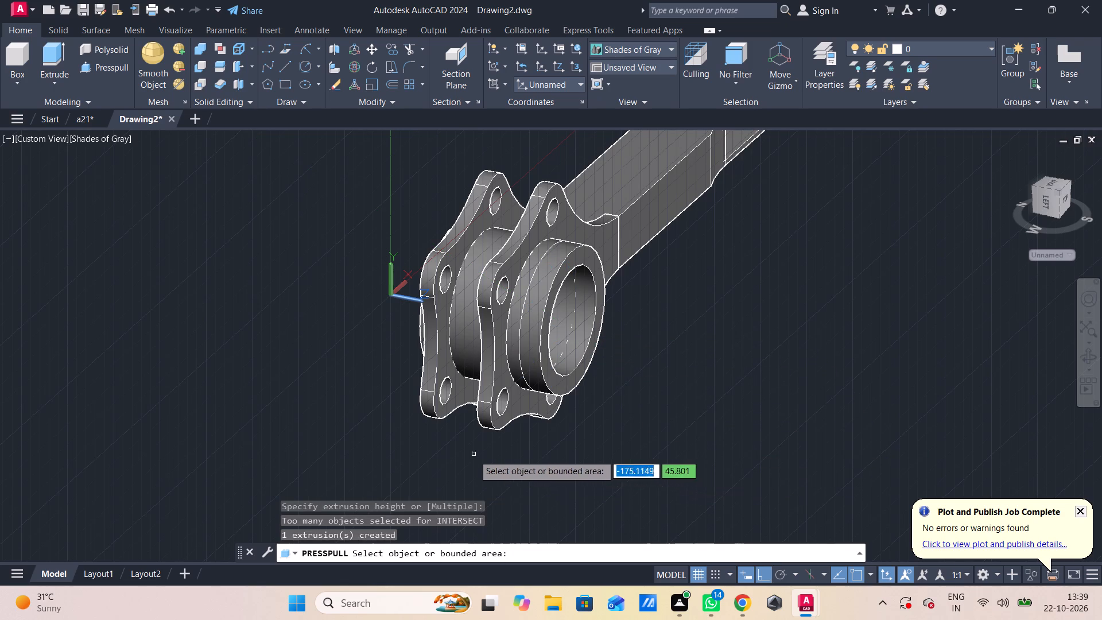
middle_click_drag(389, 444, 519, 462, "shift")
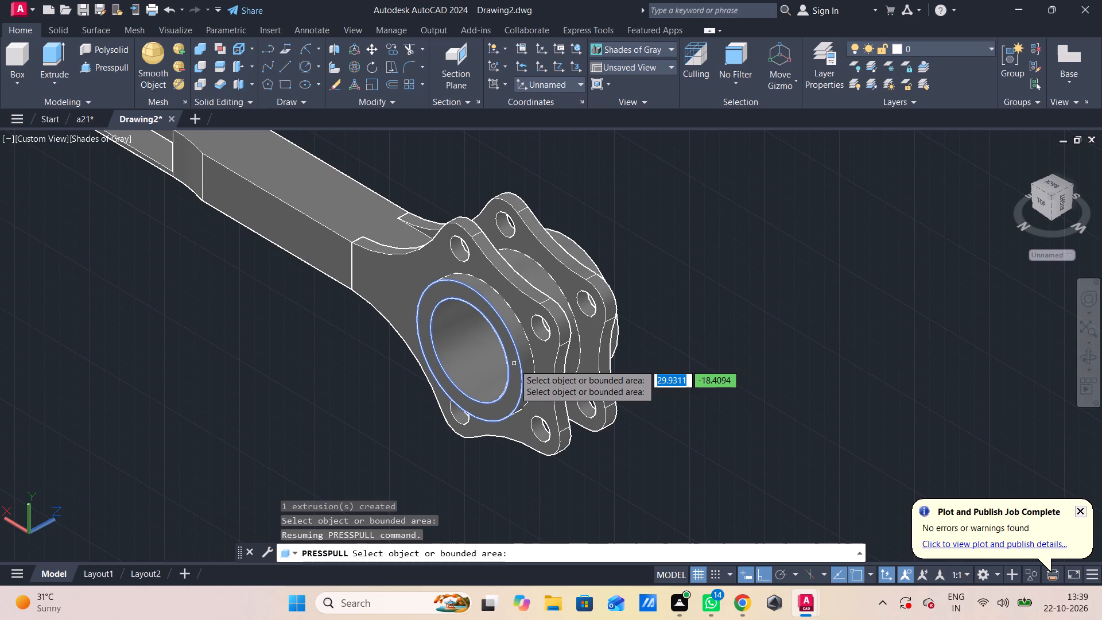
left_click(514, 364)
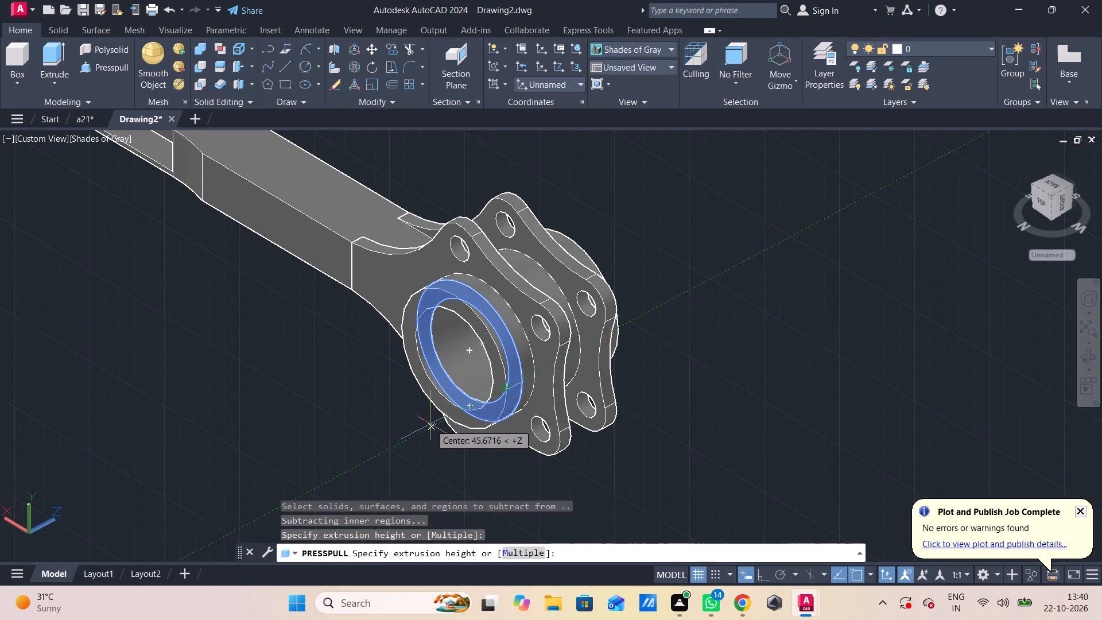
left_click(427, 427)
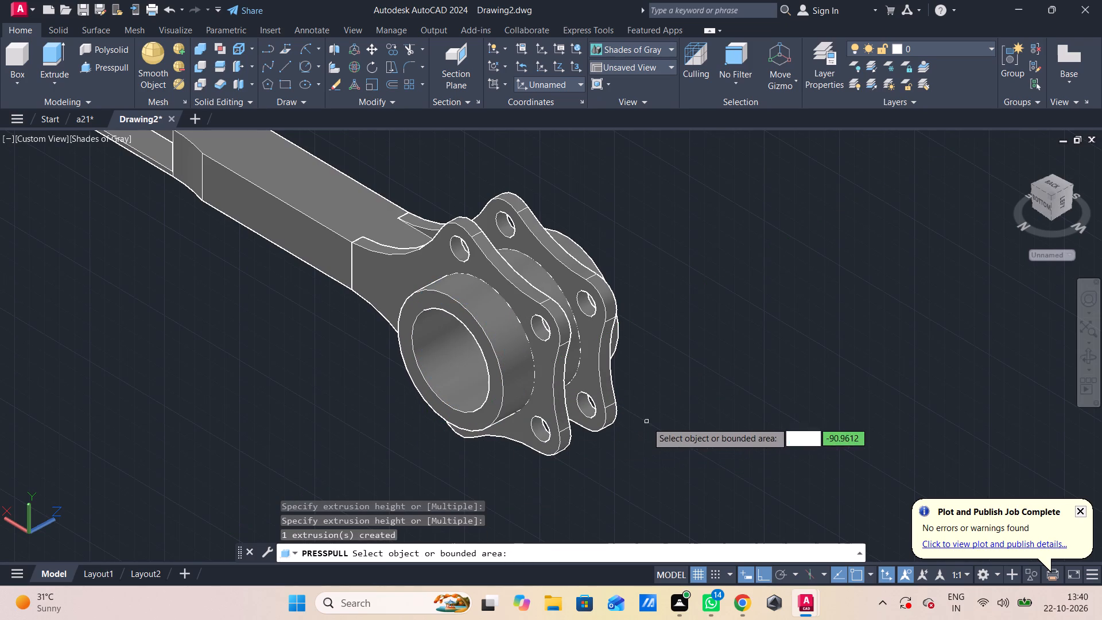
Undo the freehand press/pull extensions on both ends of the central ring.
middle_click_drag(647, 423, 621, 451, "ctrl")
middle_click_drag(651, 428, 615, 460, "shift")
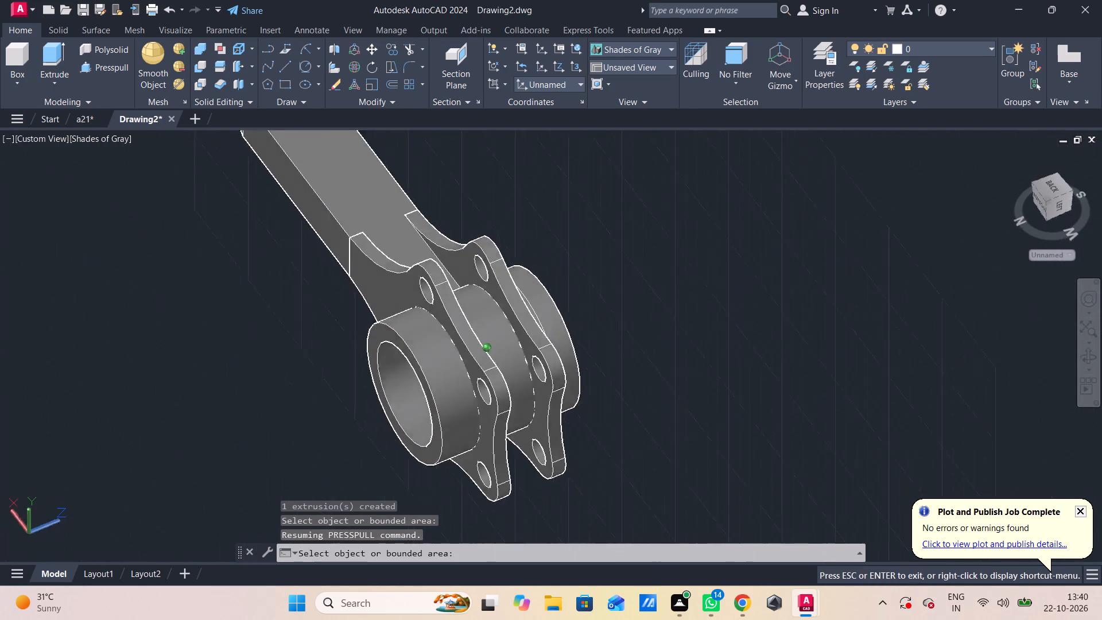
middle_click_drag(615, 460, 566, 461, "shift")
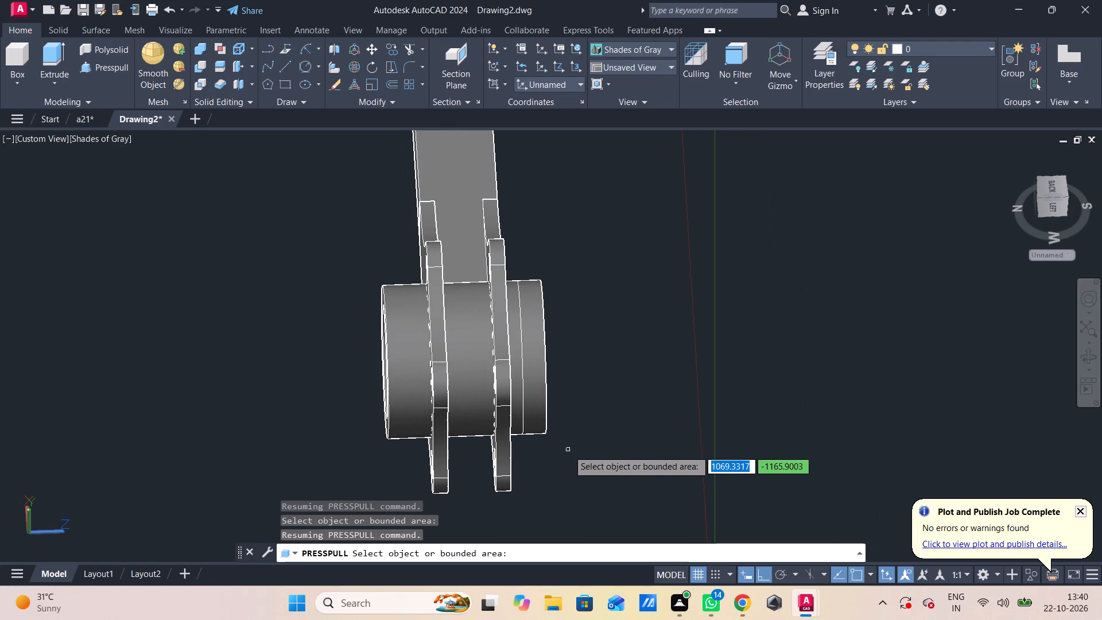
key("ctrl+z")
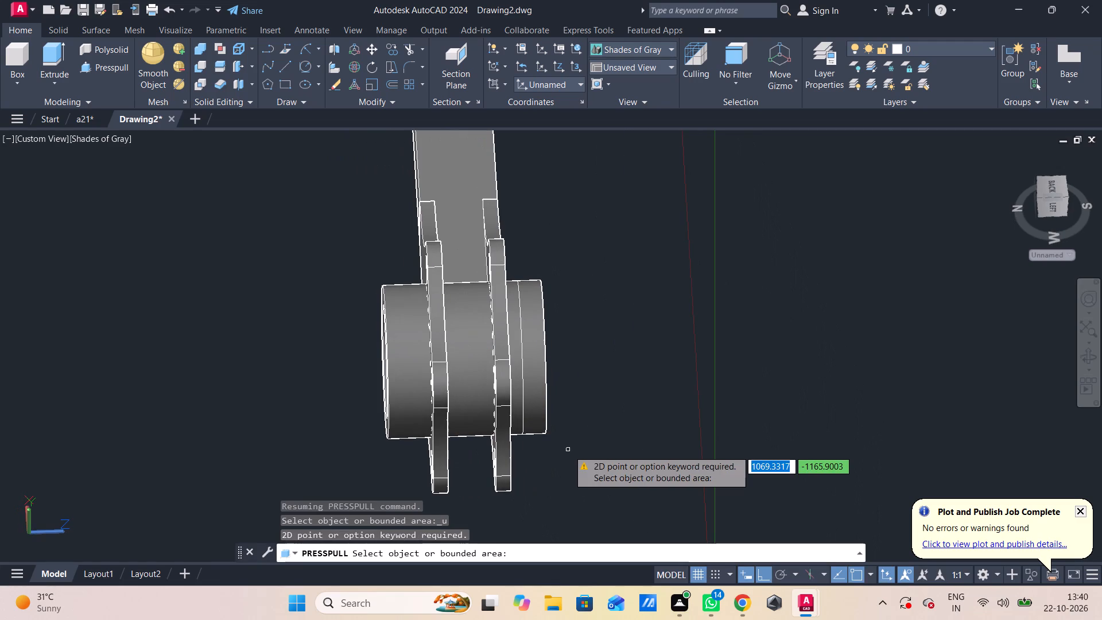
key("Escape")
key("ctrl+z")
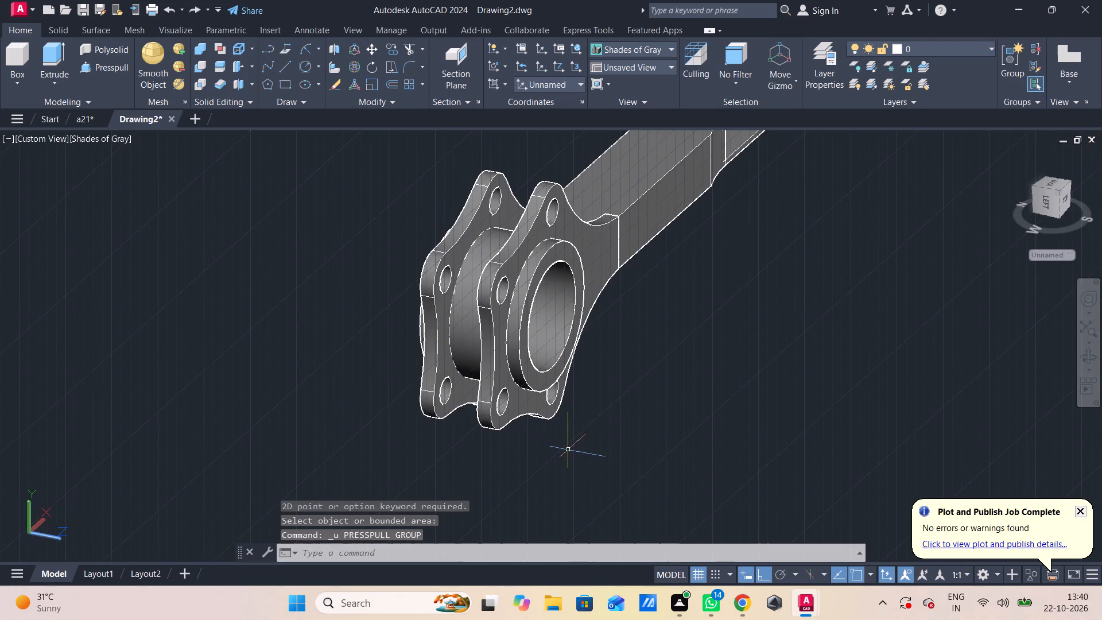
Press/pull the central ring's end face on one outer side of the lobed plates by -4.
left_click(101, 75)
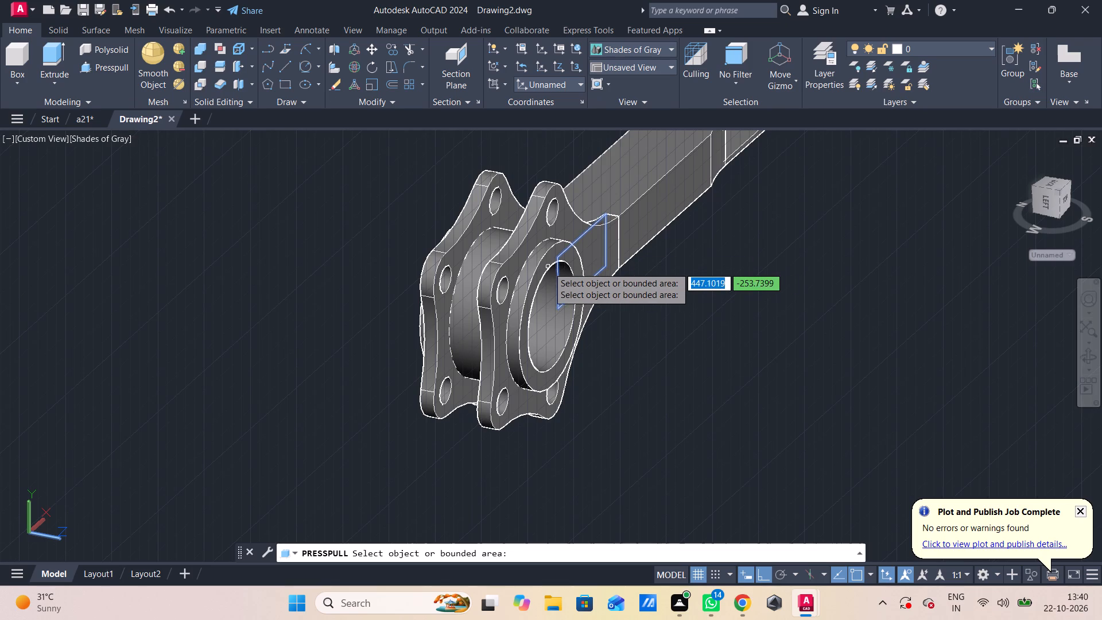
left_click(537, 278)
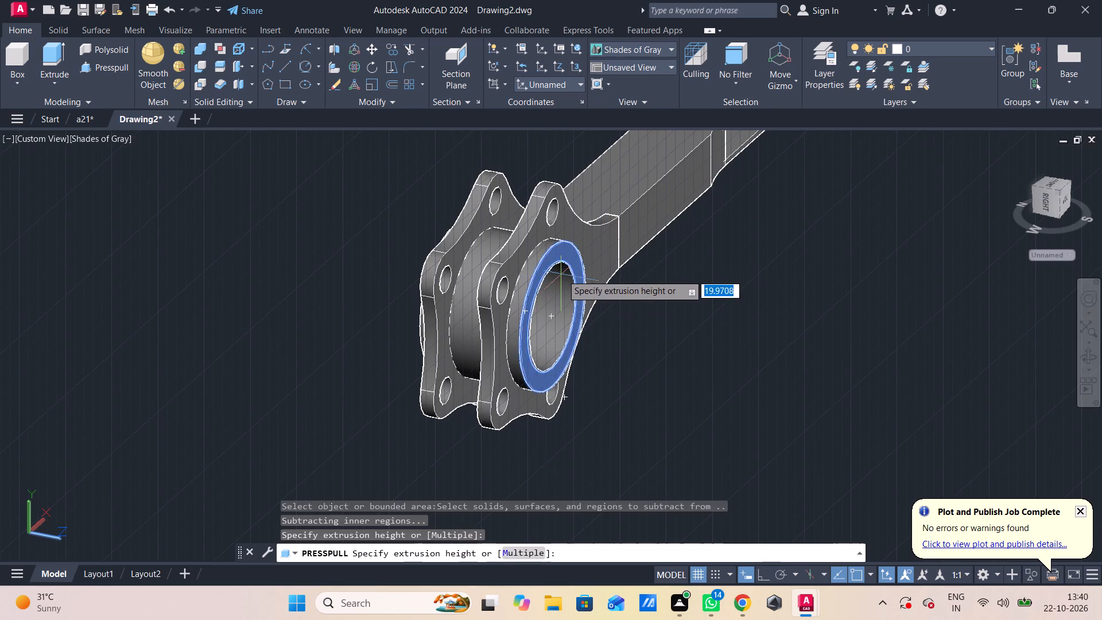
type("-4")
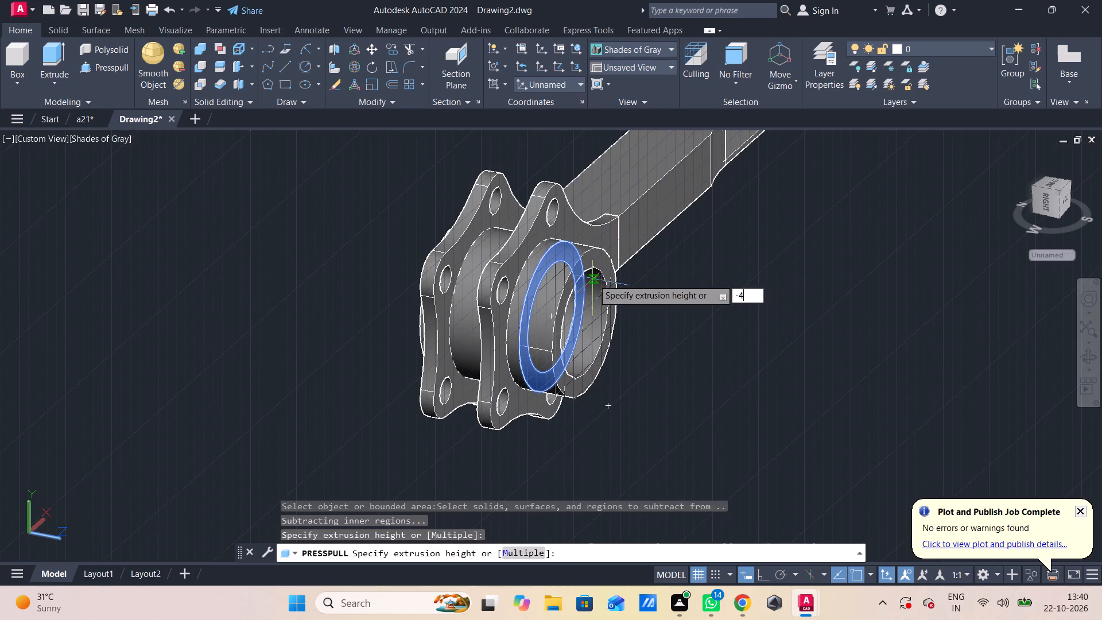
key("Return")
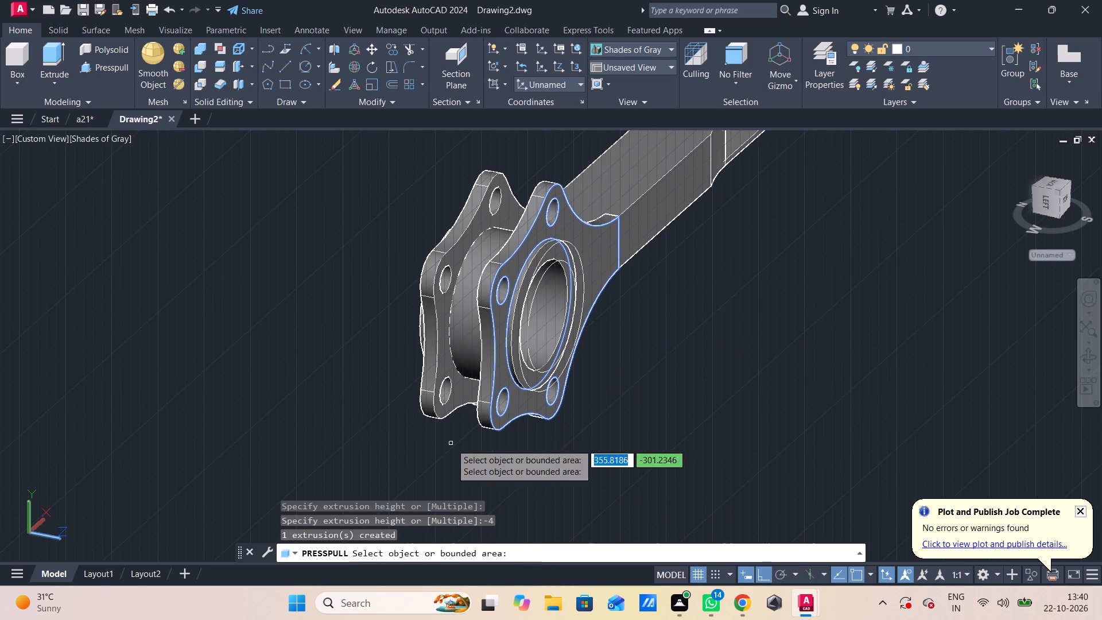
Press/pull the same recessed end face of the central ring outward by 8.
scroll(566, 369, "up", 3)
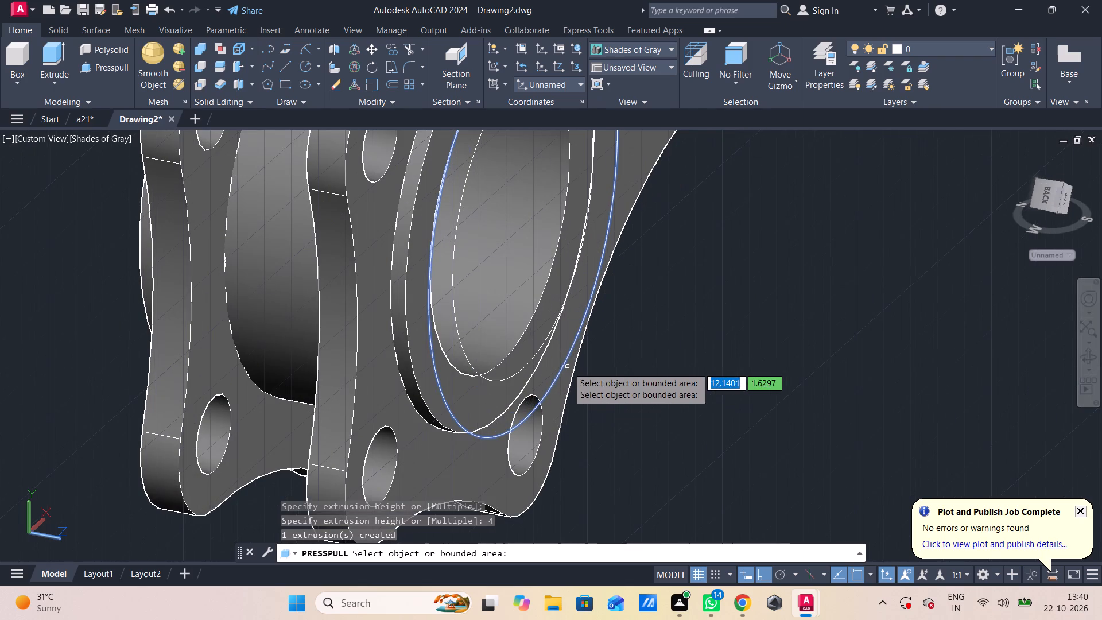
left_click(471, 401)
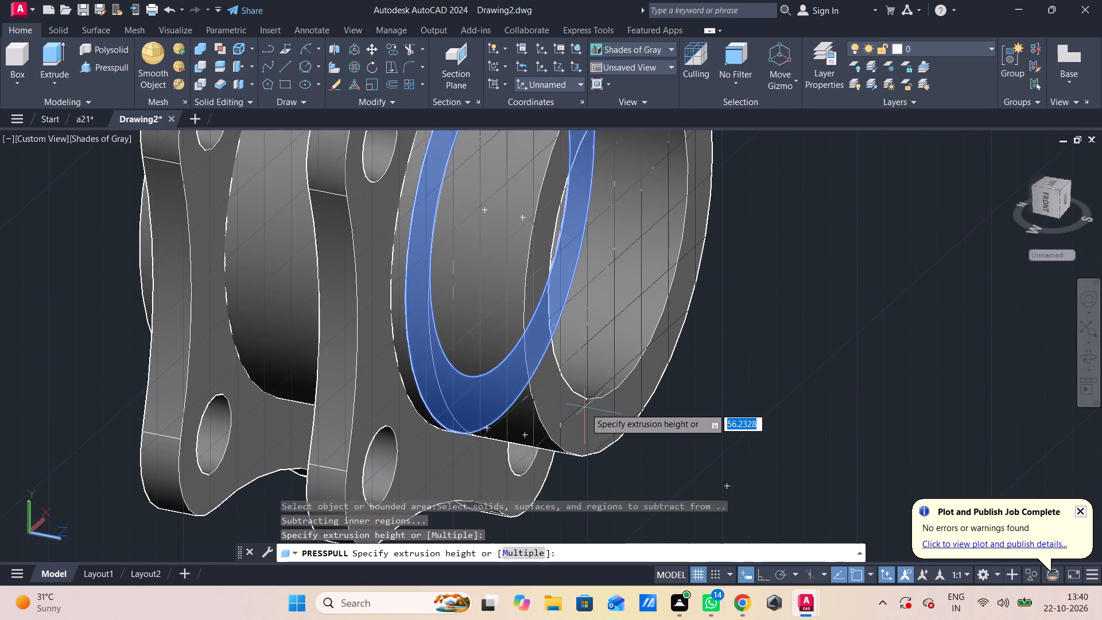
key("minus")
key("BackSpace")
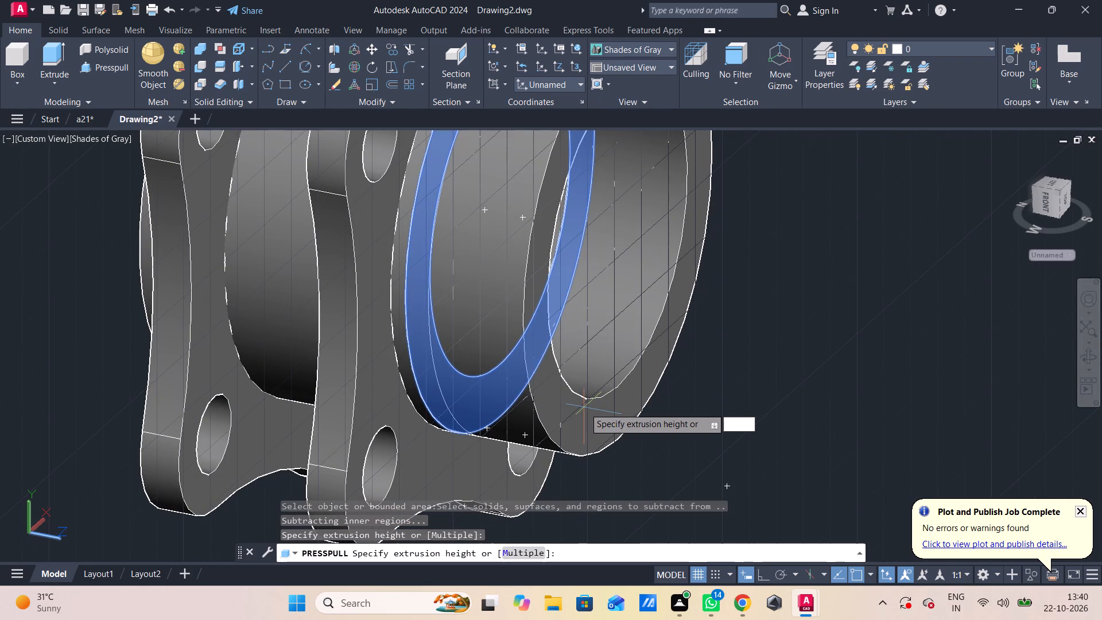
key("8")
key("Return")
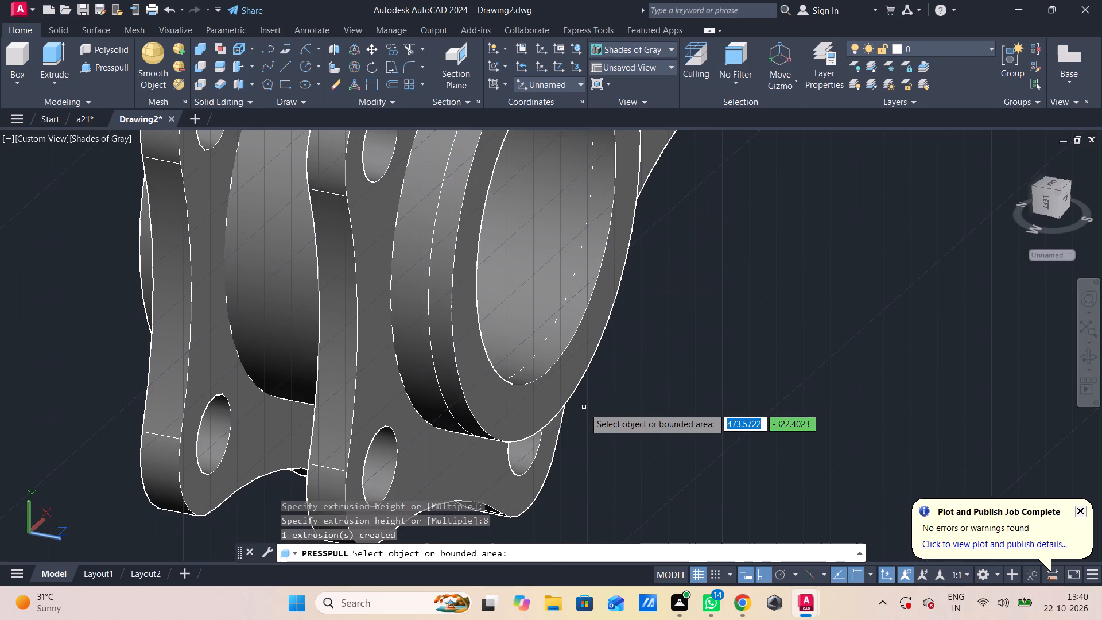
Press/pull the central ring's end face on the opposite outer side outward by 4.
middle_click_drag(342, 459, 359, 460, "shift")
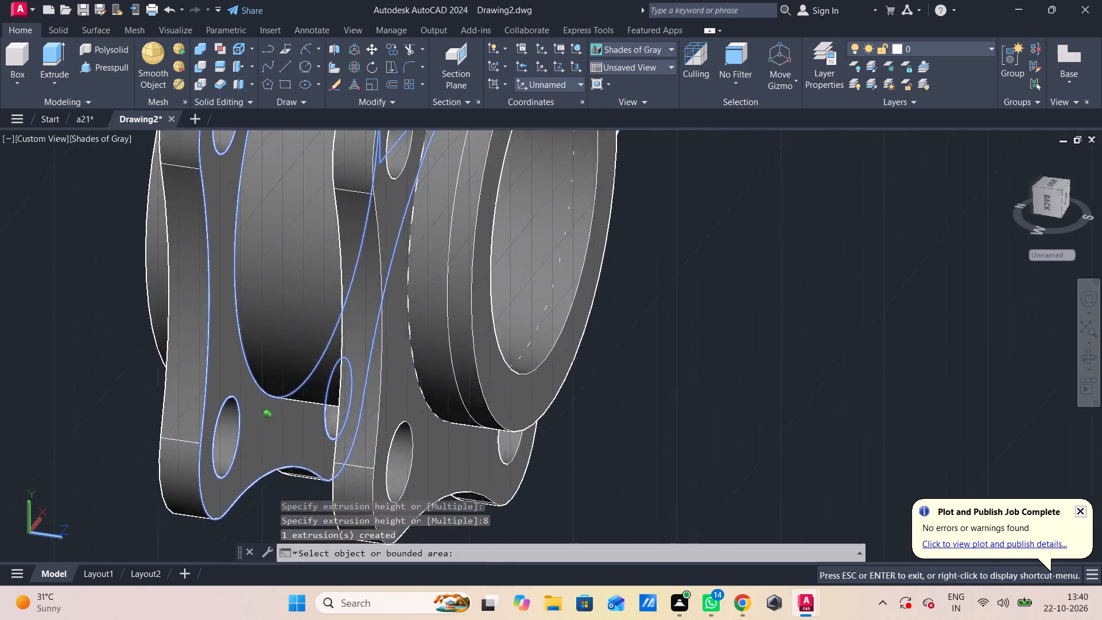
middle_click_drag(359, 460, 439, 460, "shift")
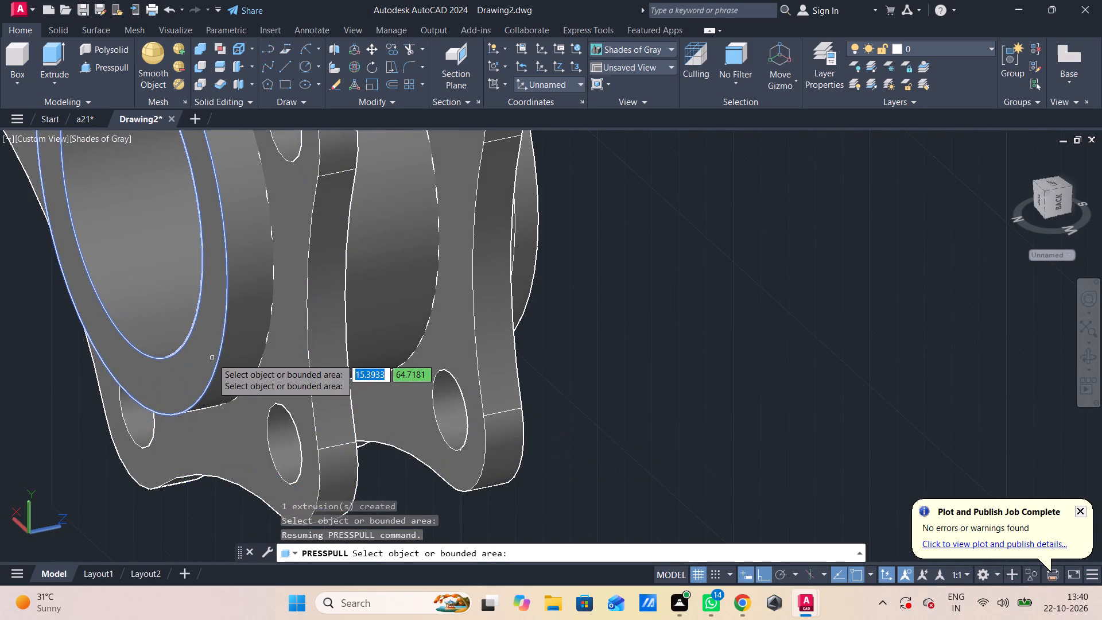
left_click(212, 358)
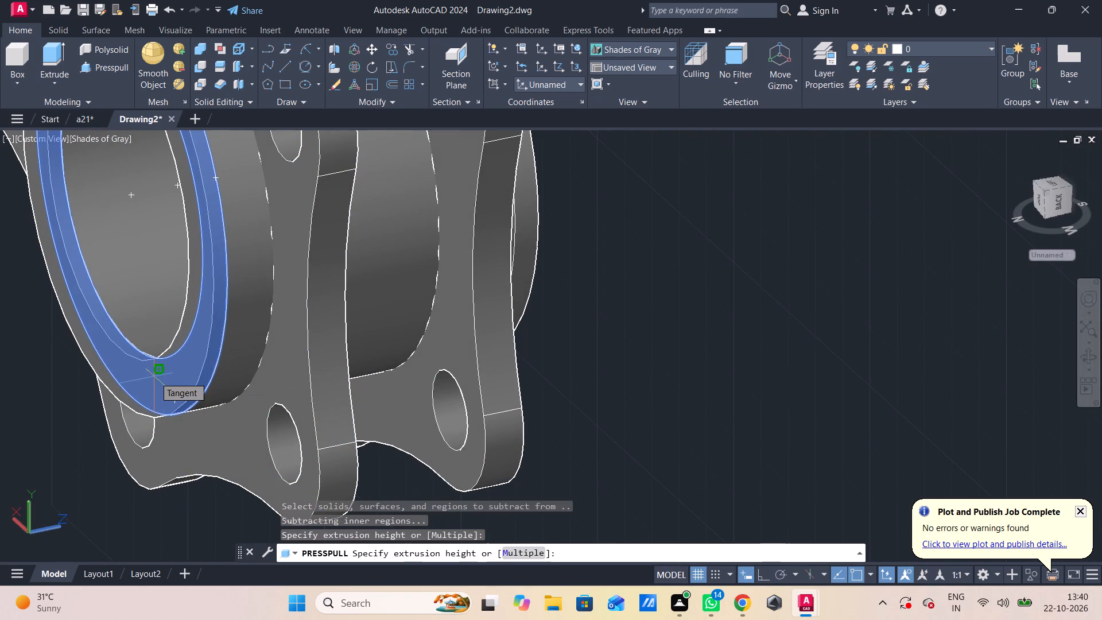
key("4")
key("Return")
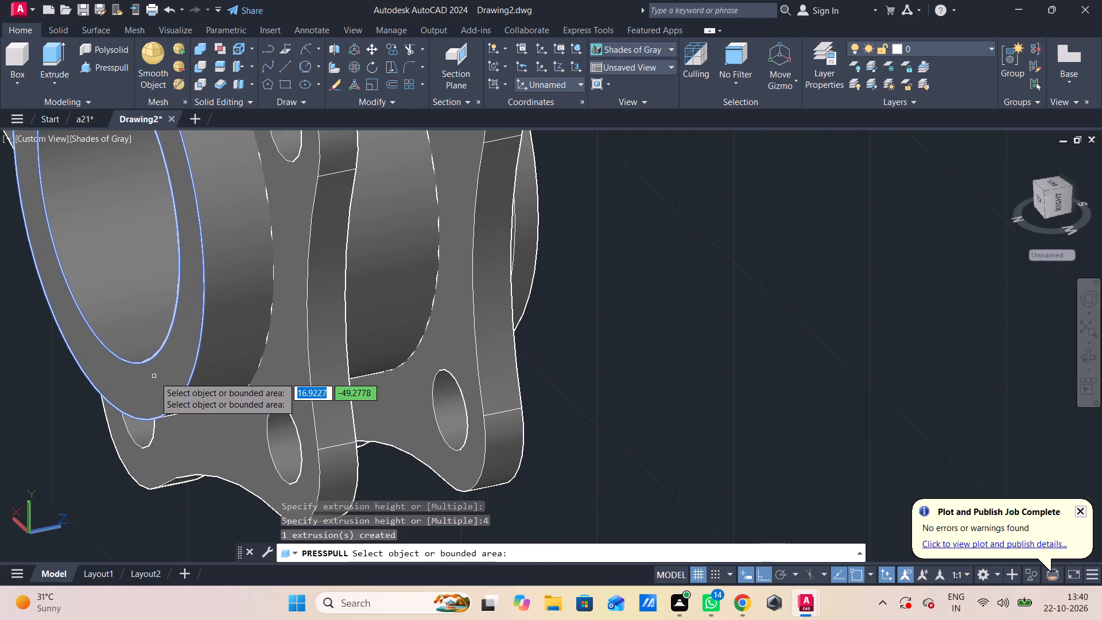
Examine the central ring's projection on both sides of the lobed plates and the rest of the crank arm.
scroll(476, 390, "down", 1)
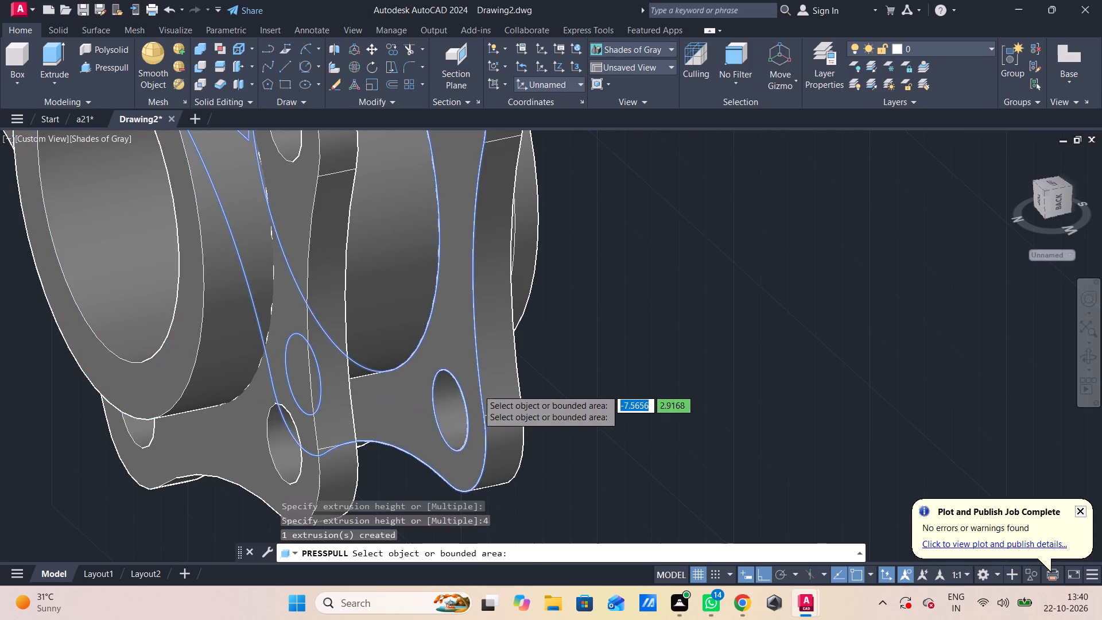
middle_click_drag(519, 377, 448, 408, "shift")
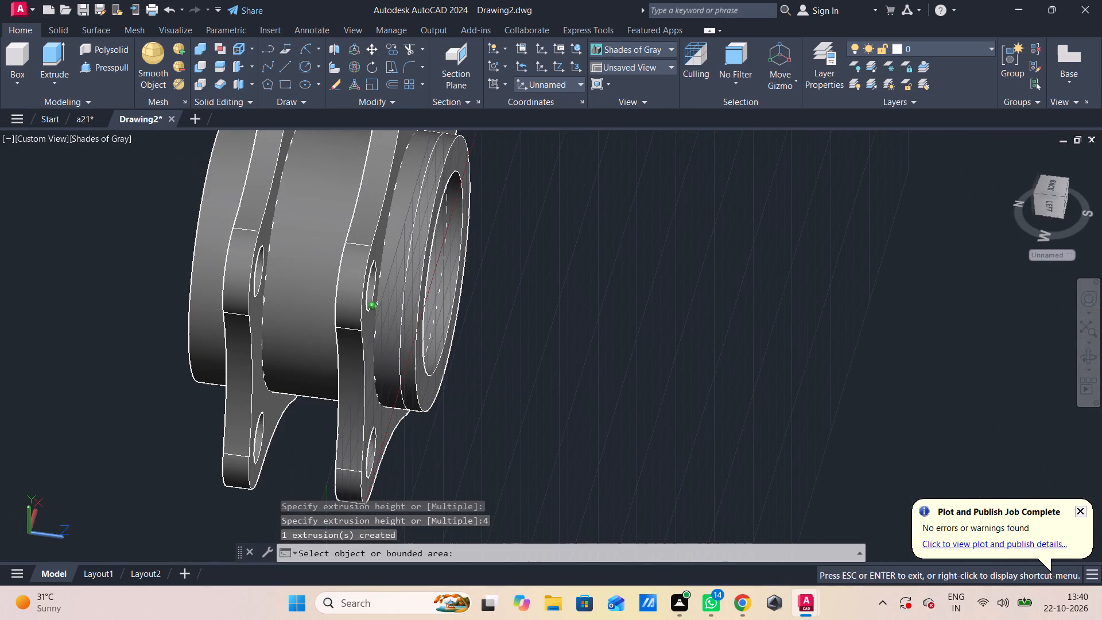
middle_click_drag(448, 408, 448, 408, "shift")
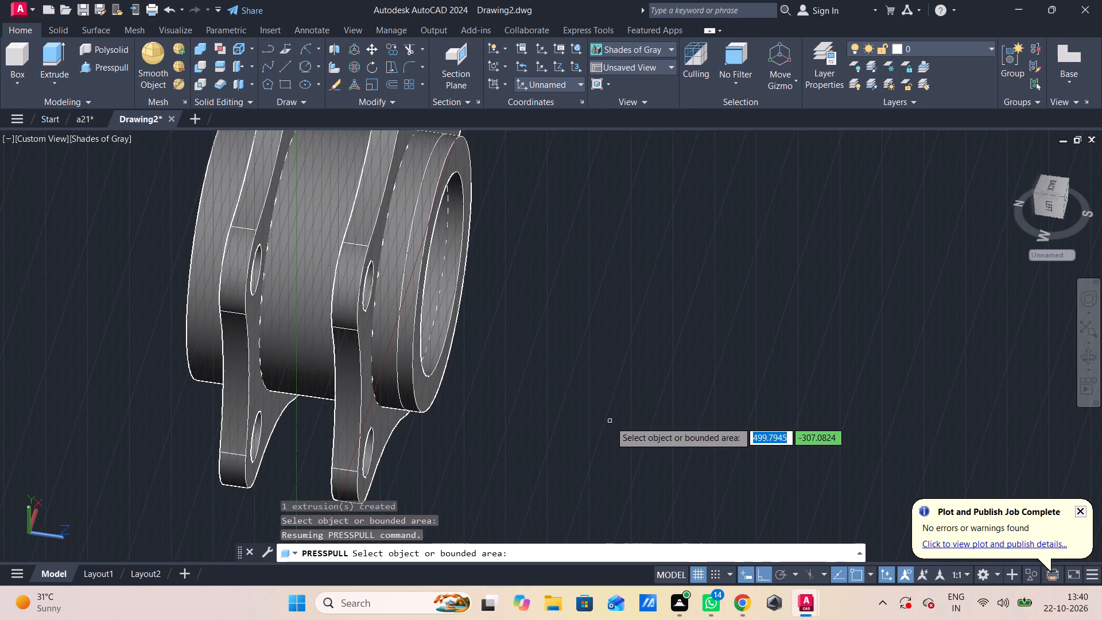
scroll(610, 421, "down", 1)
key("Escape")
scroll(608, 416, "down", 1)
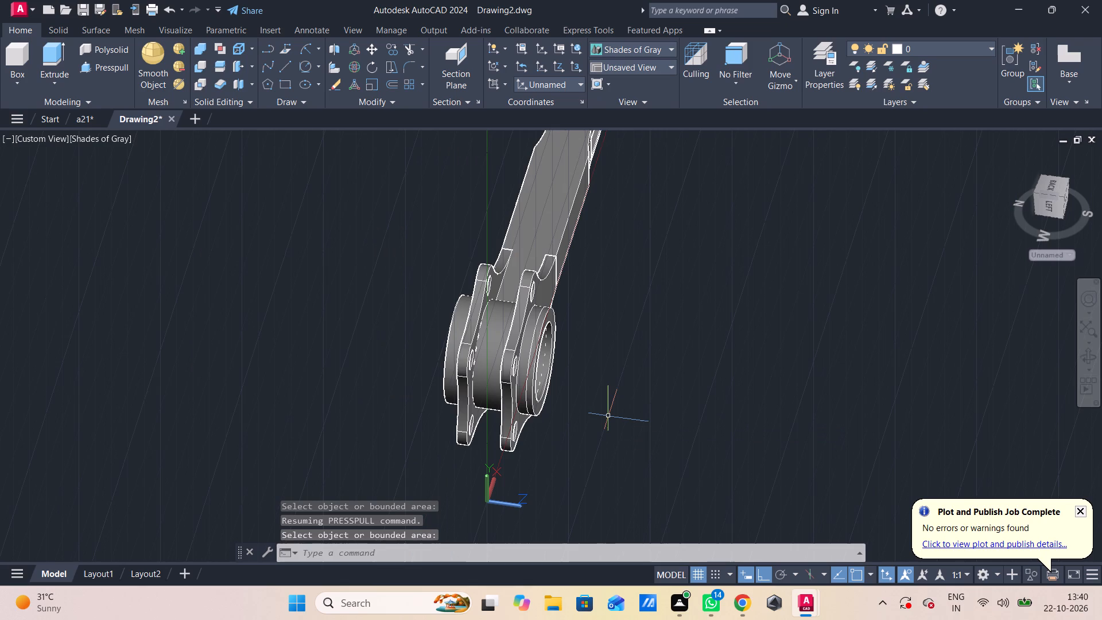
middle_click_drag(608, 416, 506, 437, "shift")
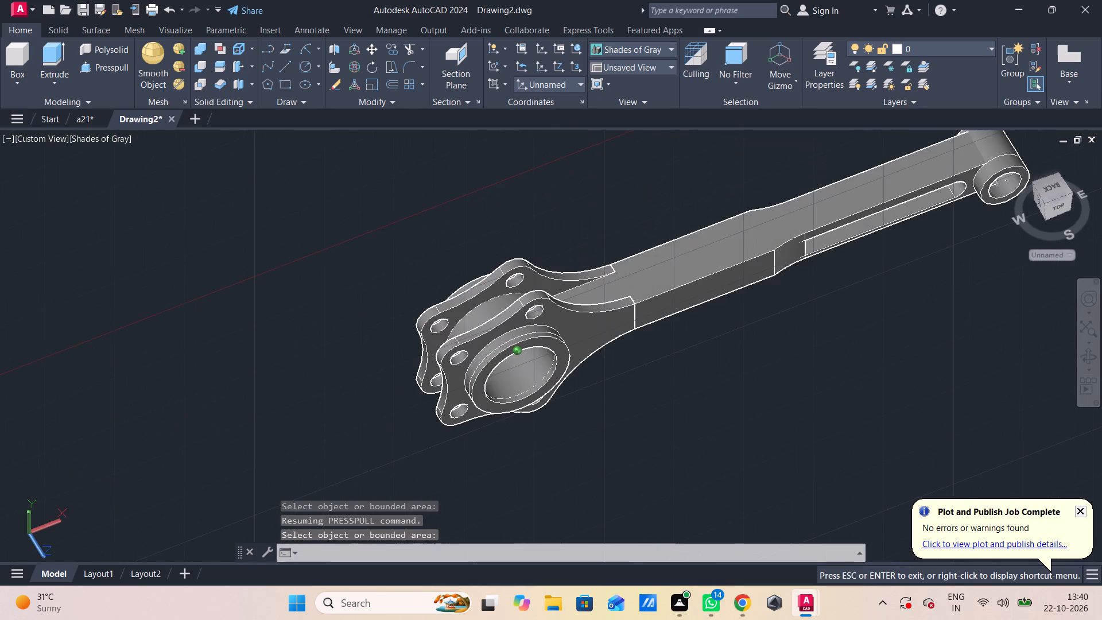
middle_click_drag(506, 437, 506, 429, "shift")
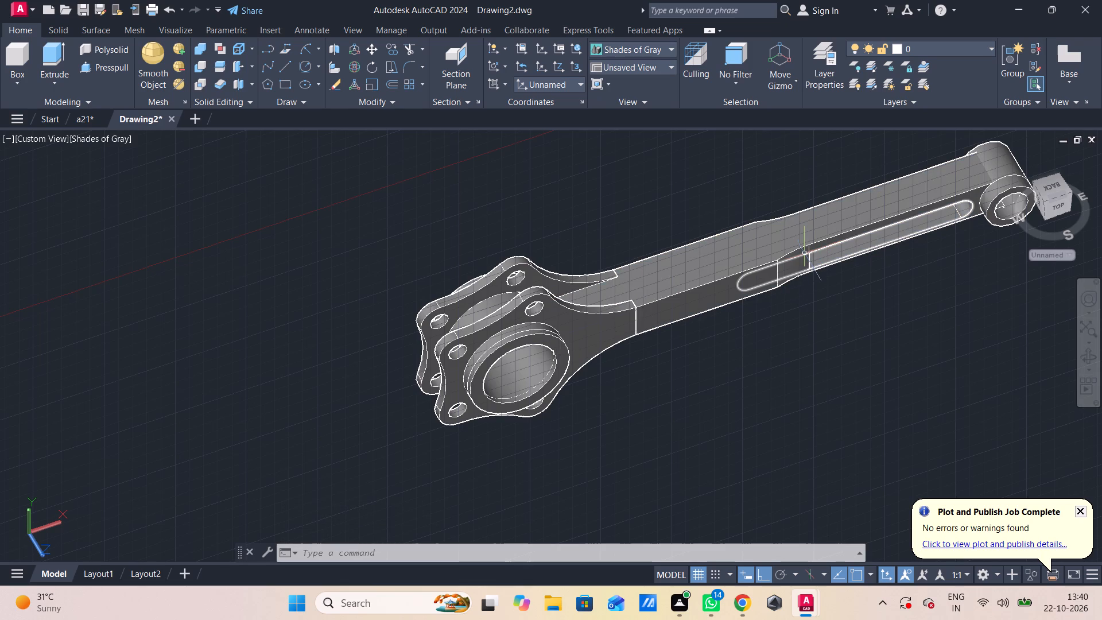
Press/pull the closed slot outline on the arm through its thickness and well beyond the far side.
left_click(804, 258)
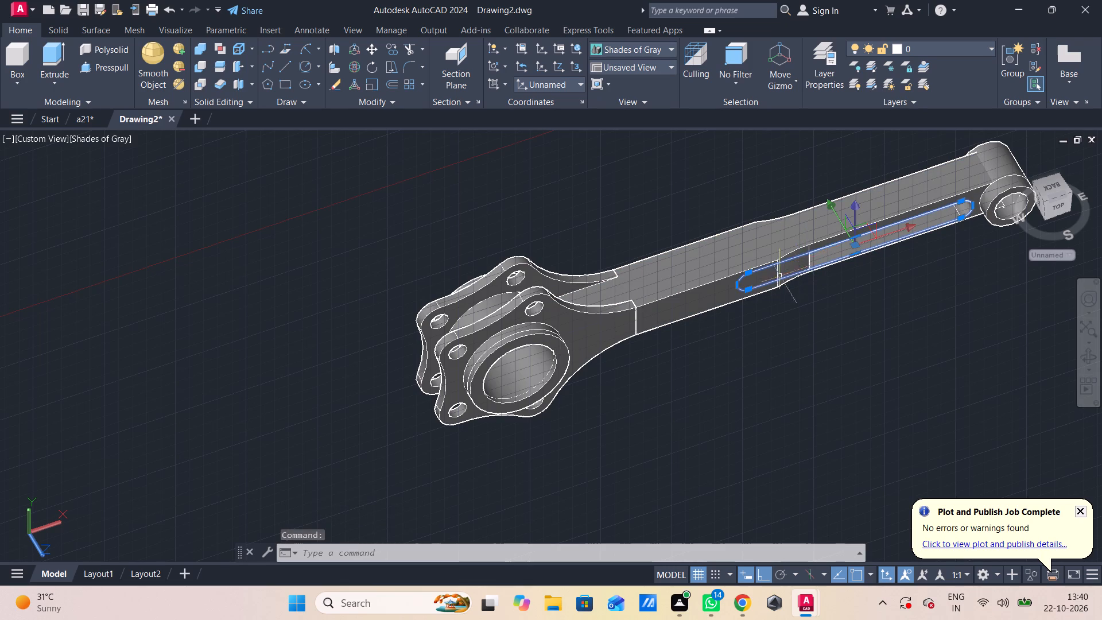
left_click(108, 64)
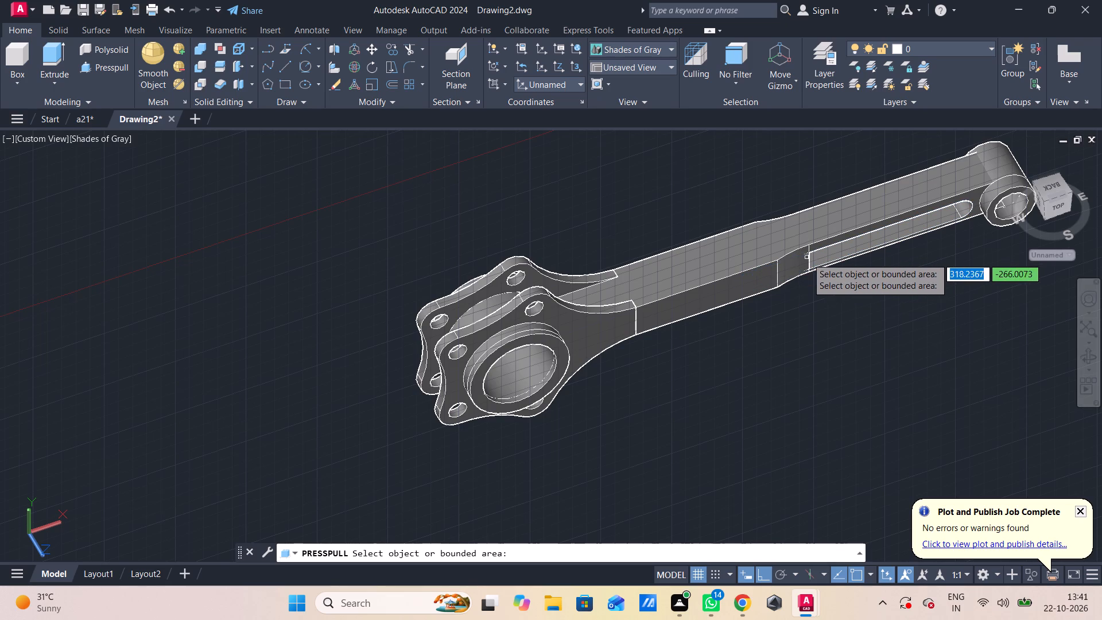
left_click(793, 273)
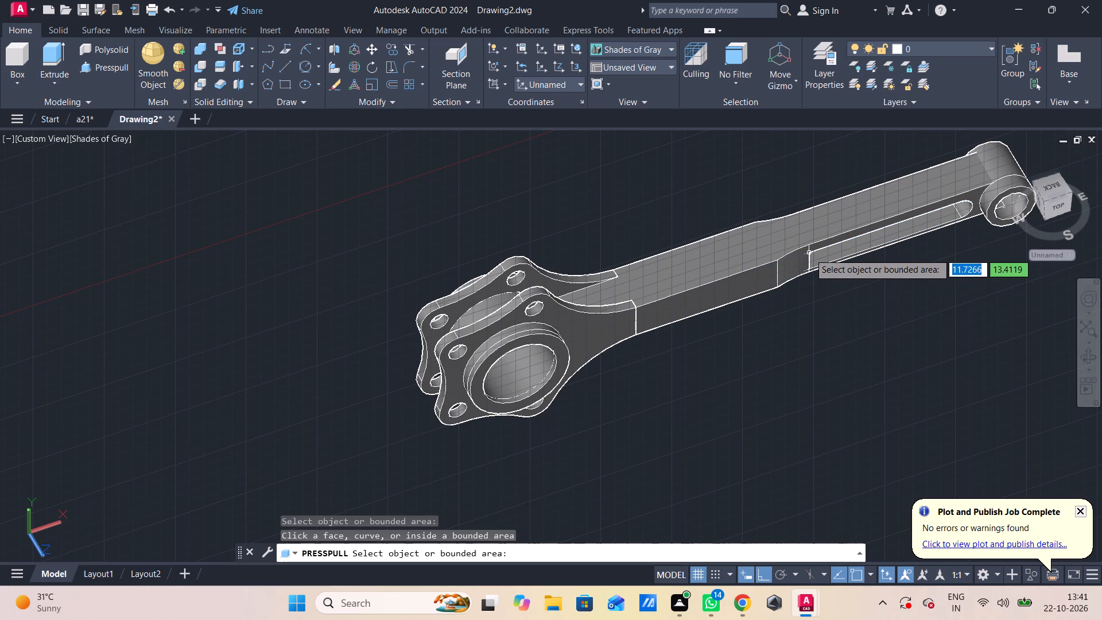
left_click(801, 257)
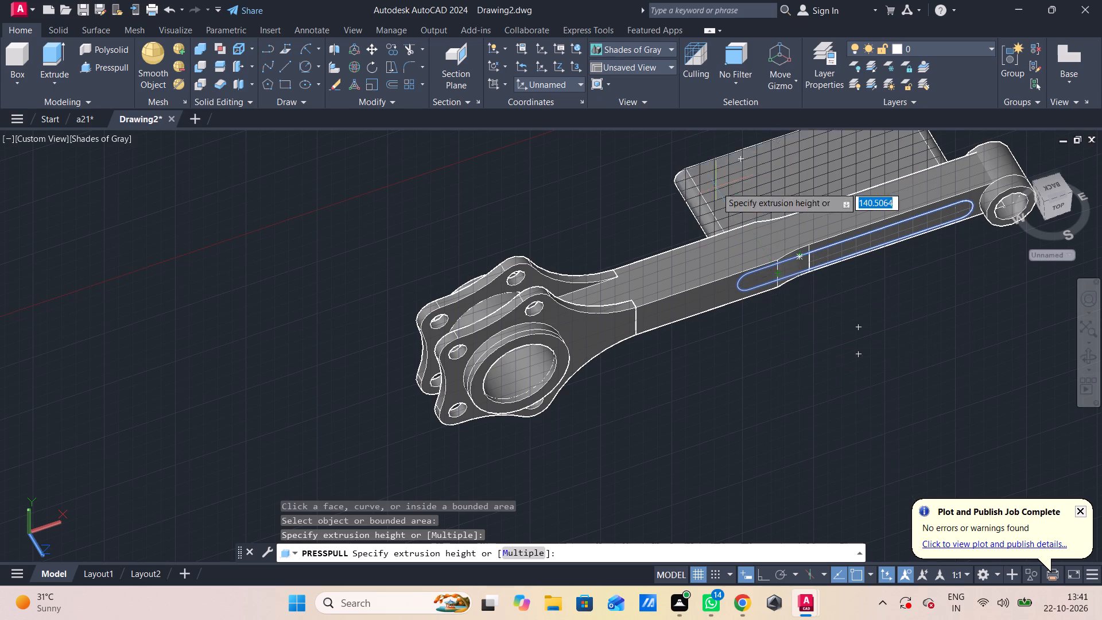
left_click(716, 186)
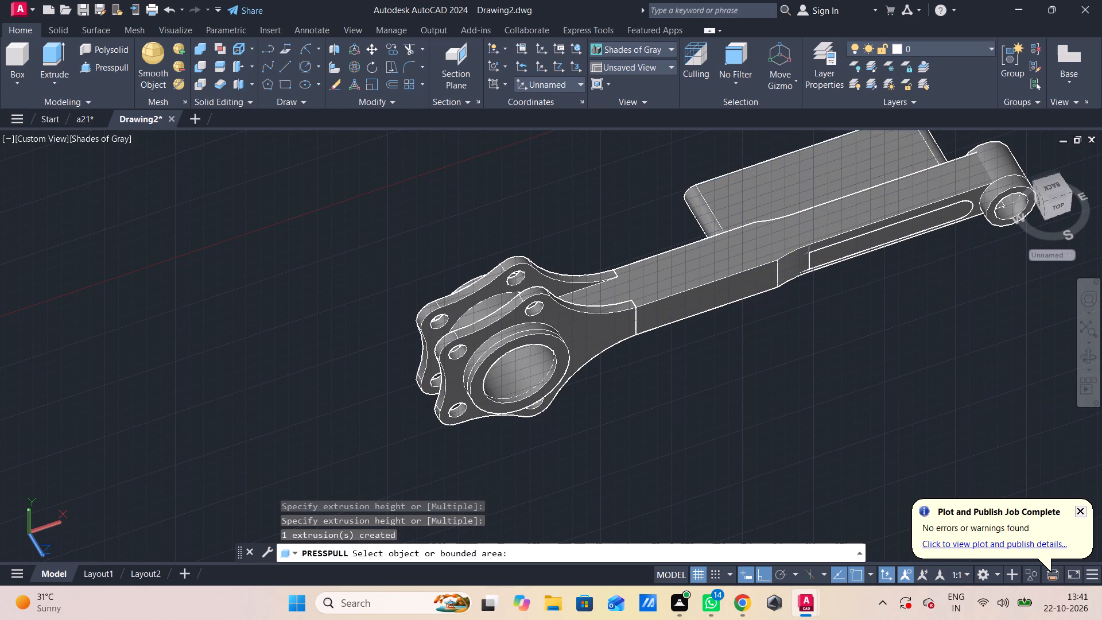
Subtract the extruded slot solid from the arm to cut the elongated slot through it.
key("Escape")
middle_click_drag(878, 362, 864, 305, "shift")
type("sub")
key("space")
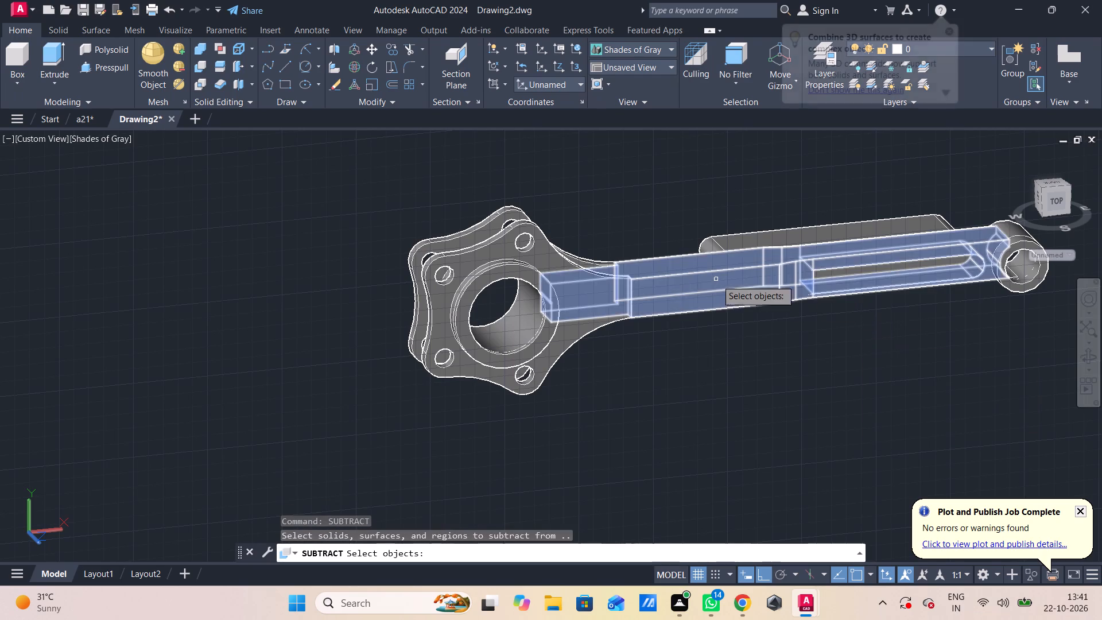
left_click(715, 281)
key("space")
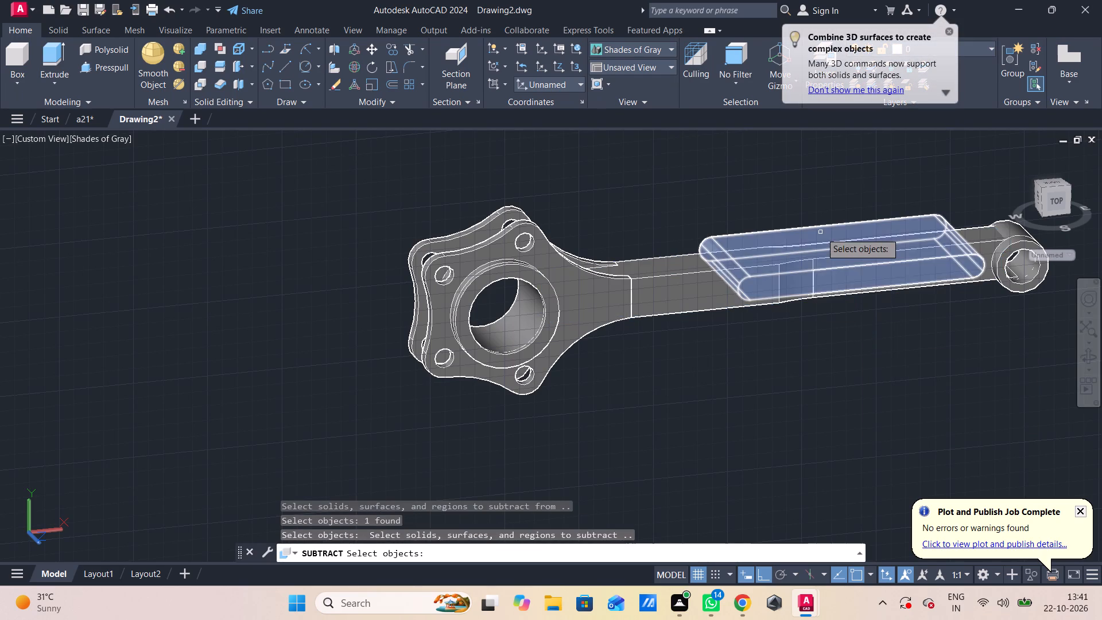
left_click(821, 232)
key("space")
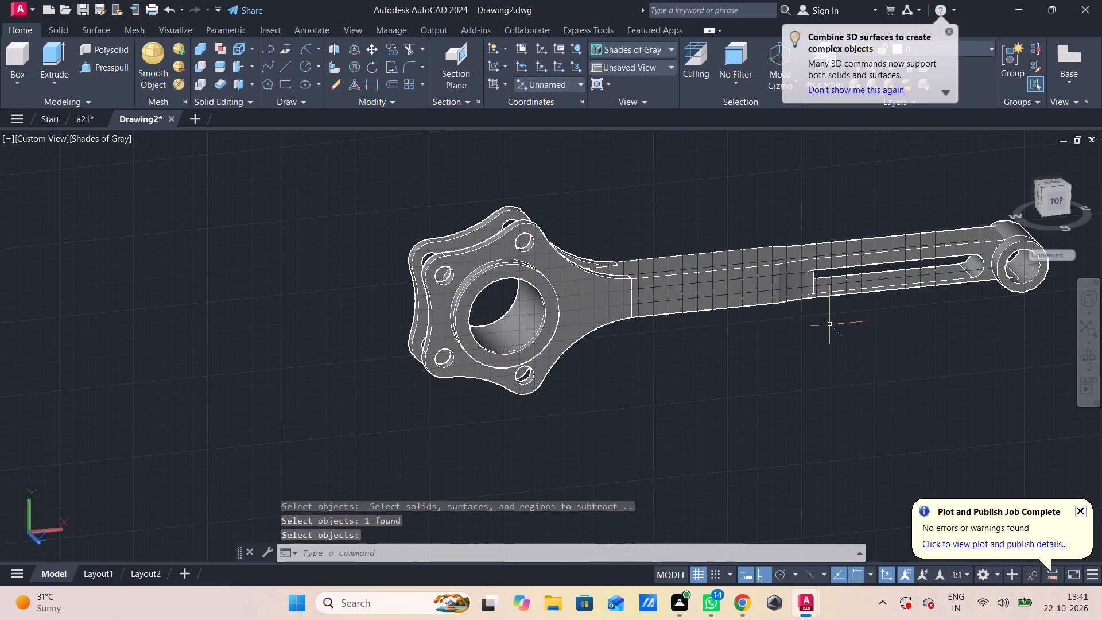
key("Escape")
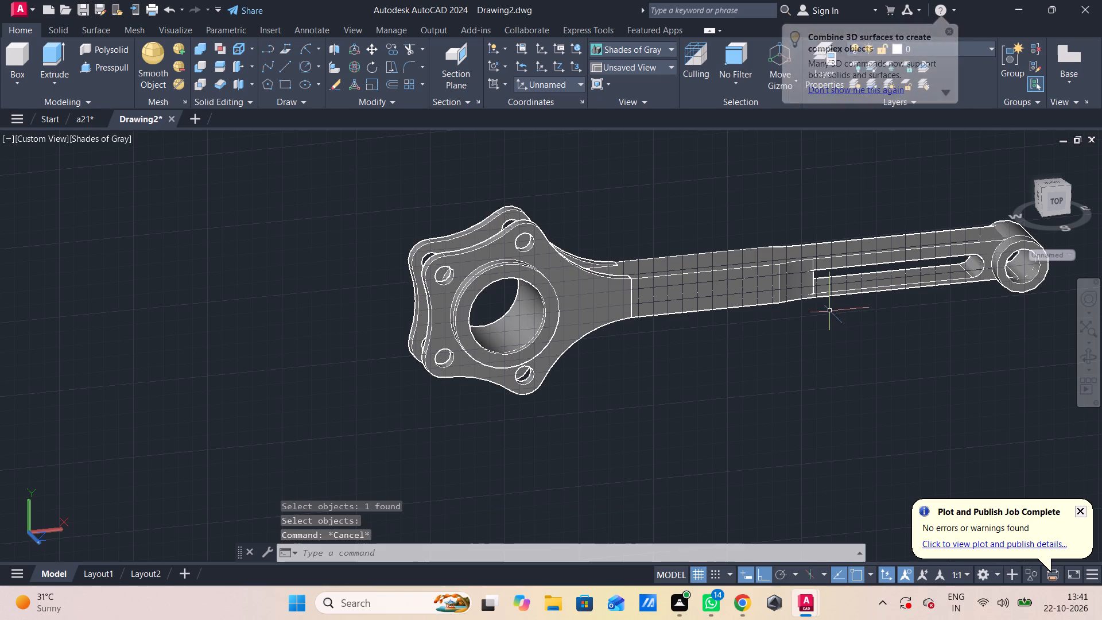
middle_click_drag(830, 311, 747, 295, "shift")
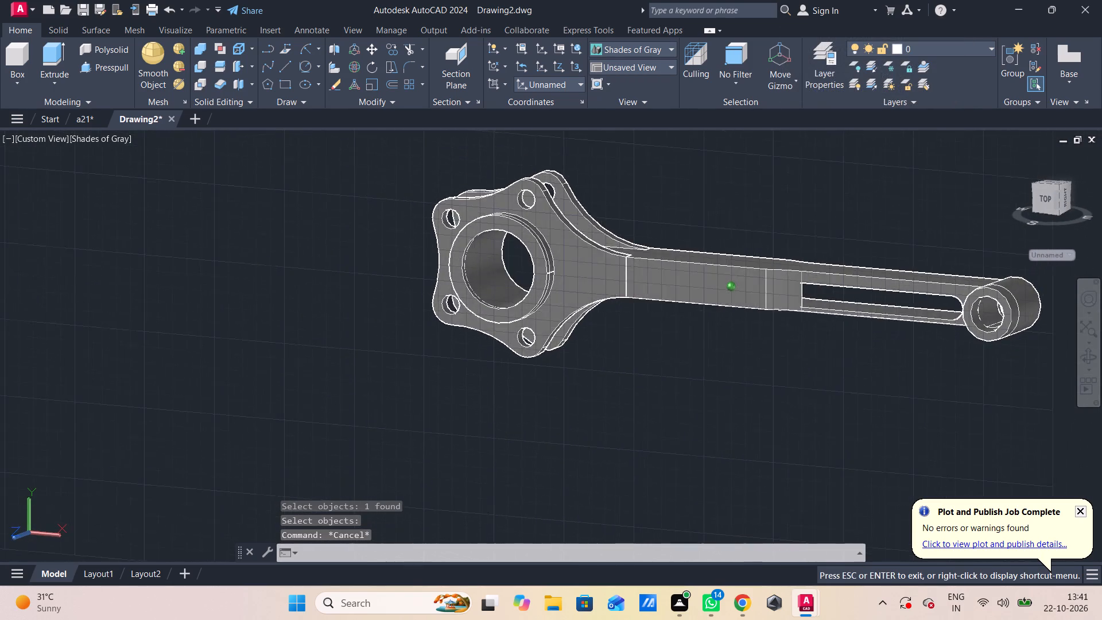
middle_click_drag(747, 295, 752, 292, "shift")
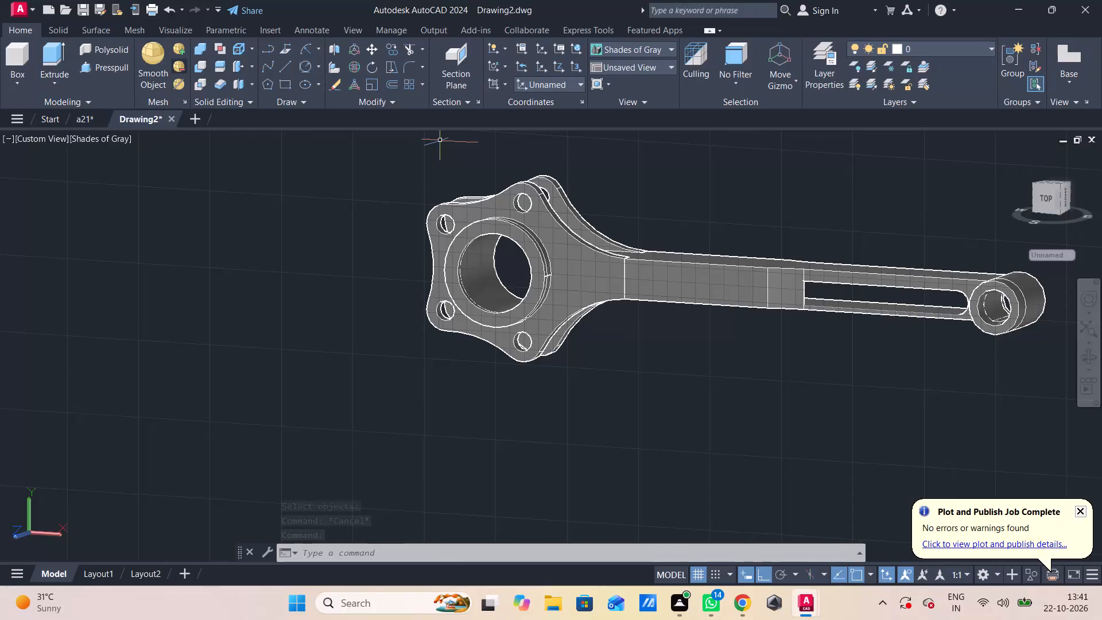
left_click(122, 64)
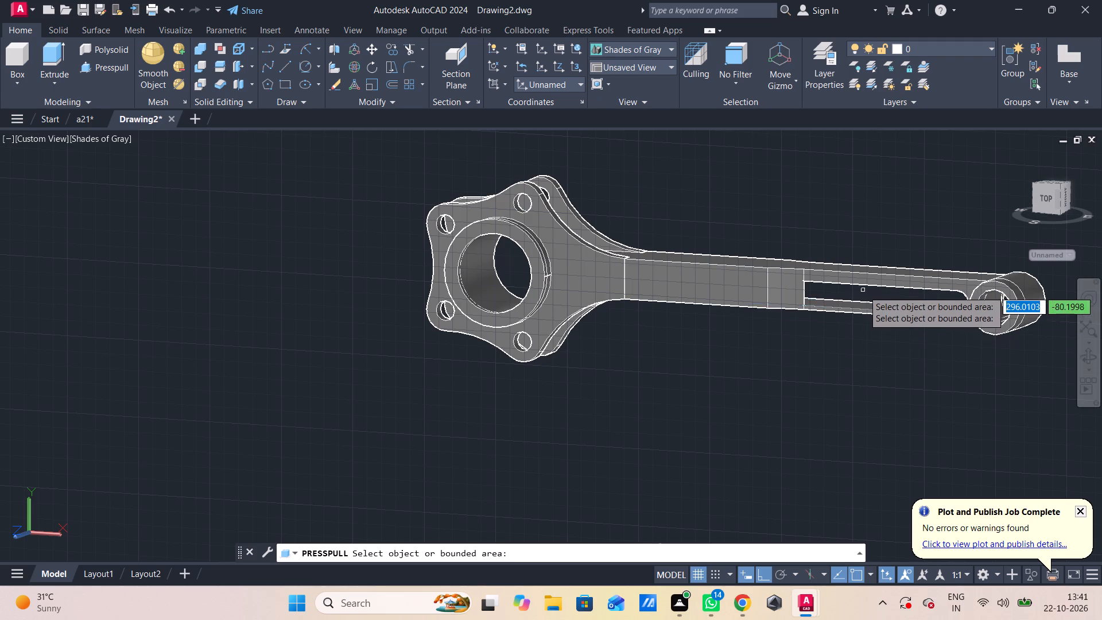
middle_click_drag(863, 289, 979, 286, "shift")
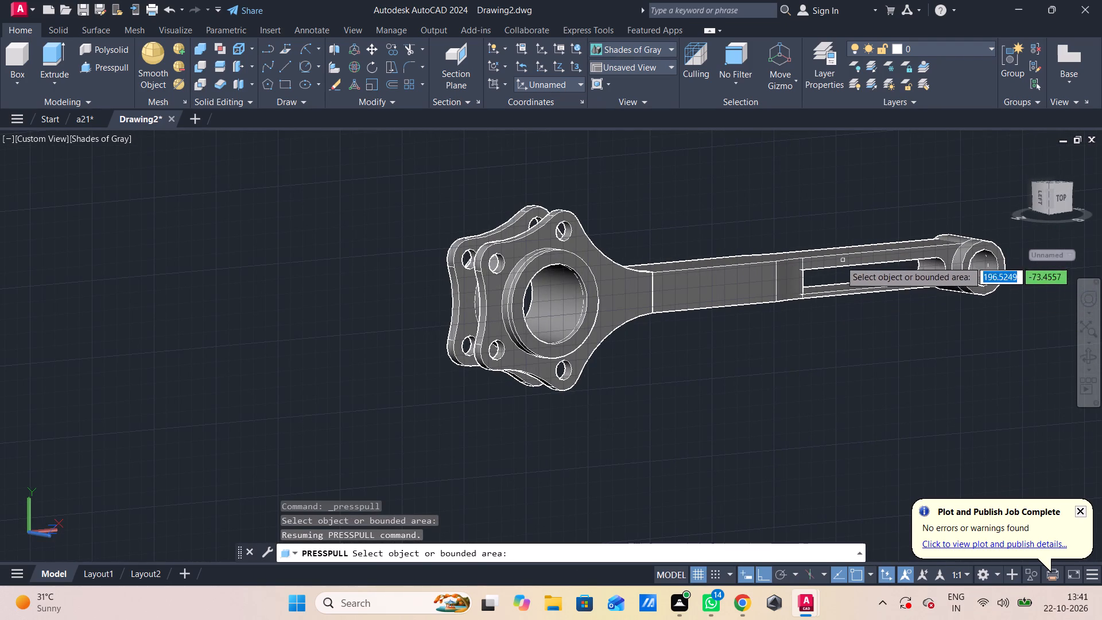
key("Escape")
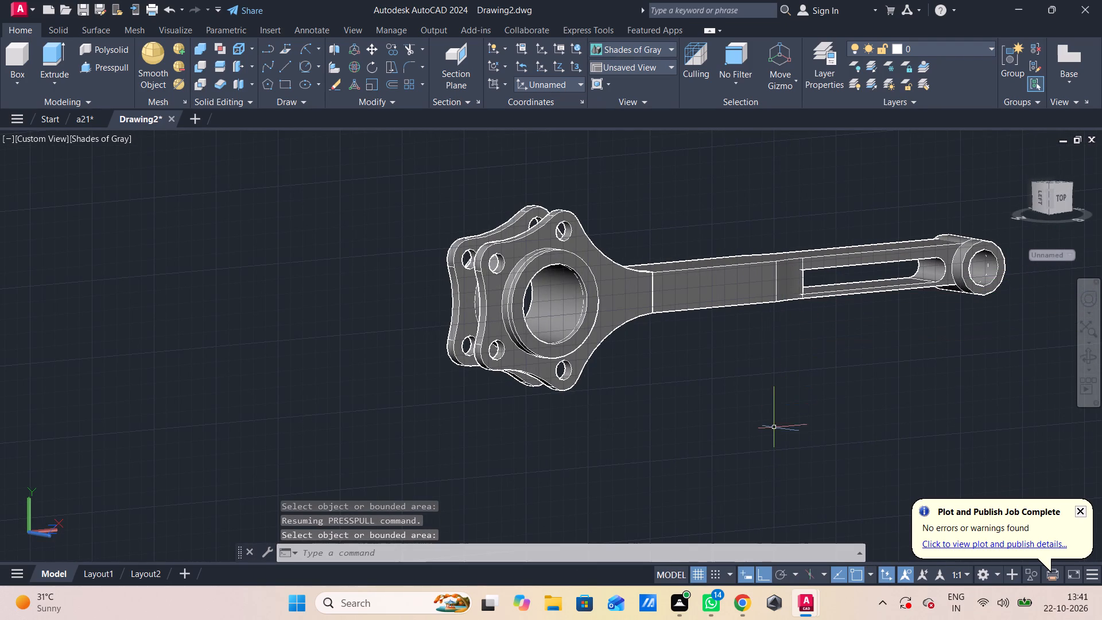
Union the lobed plates, central ring, arm and bored far end into a single solid.
type("uni")
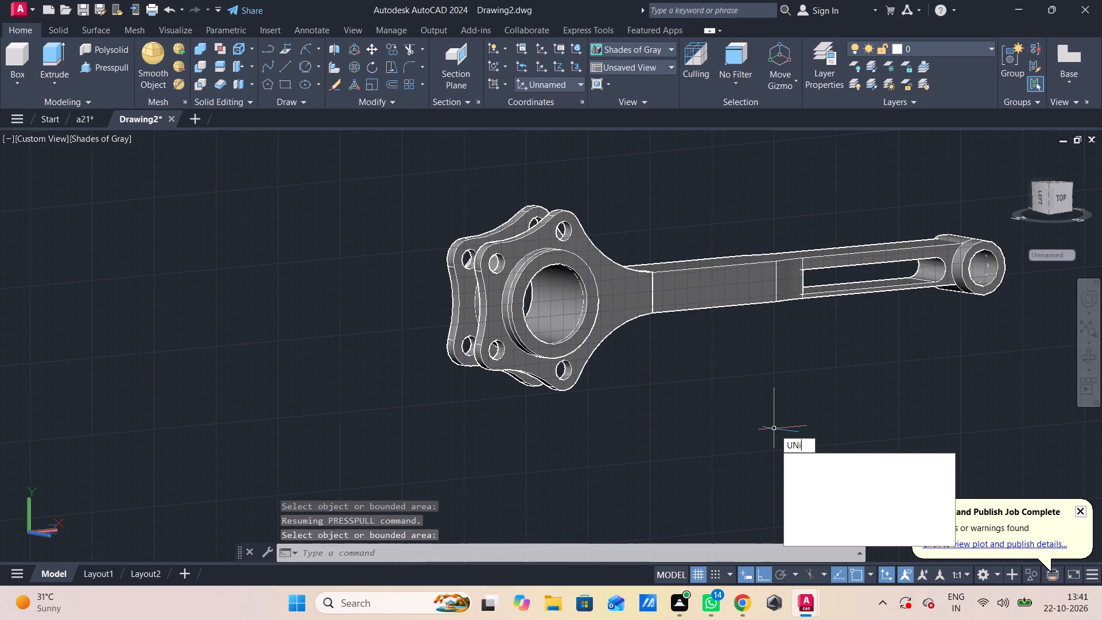
key("space")
left_click(990, 184)
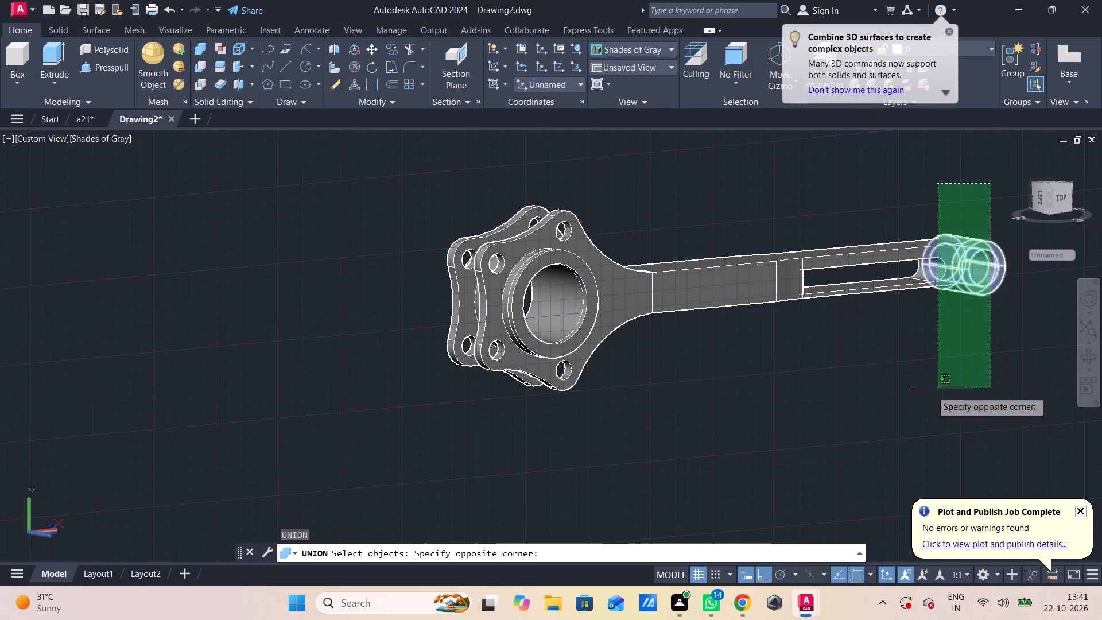
left_click(472, 468)
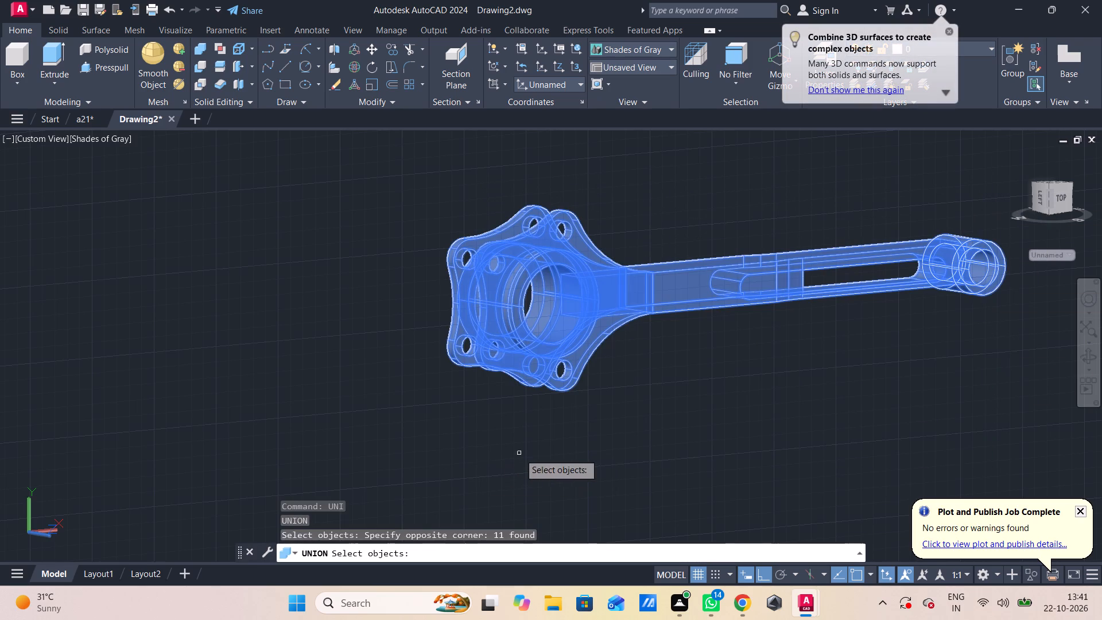
key("Return")
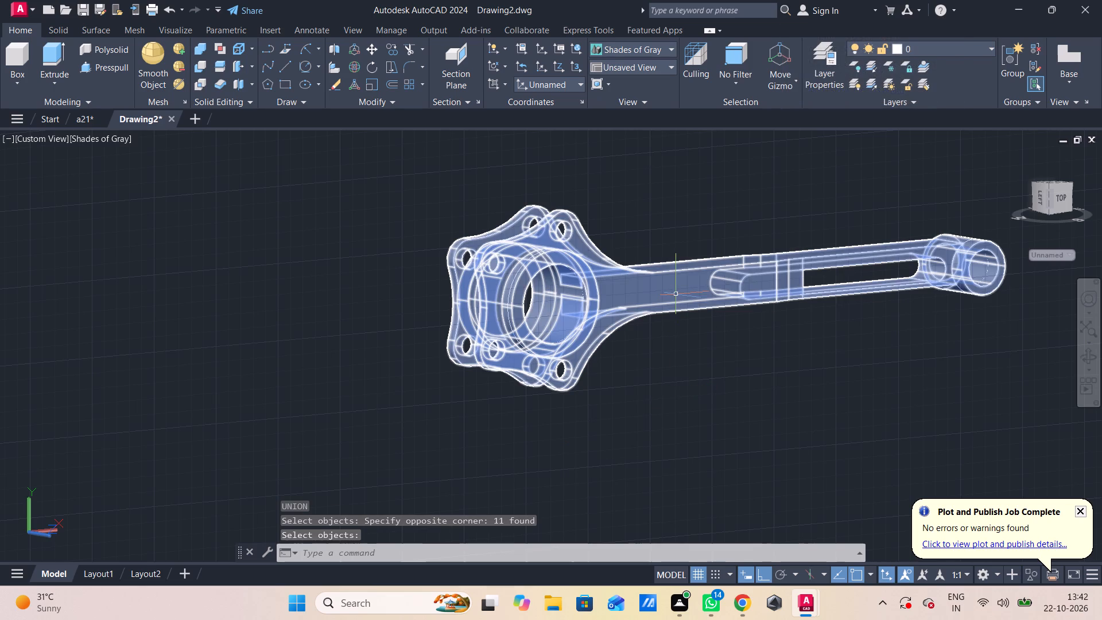
Examine the united crank arm from several angles, including the lobed plates, ring and slotted arm.
middle_click_drag(701, 427, 679, 429)
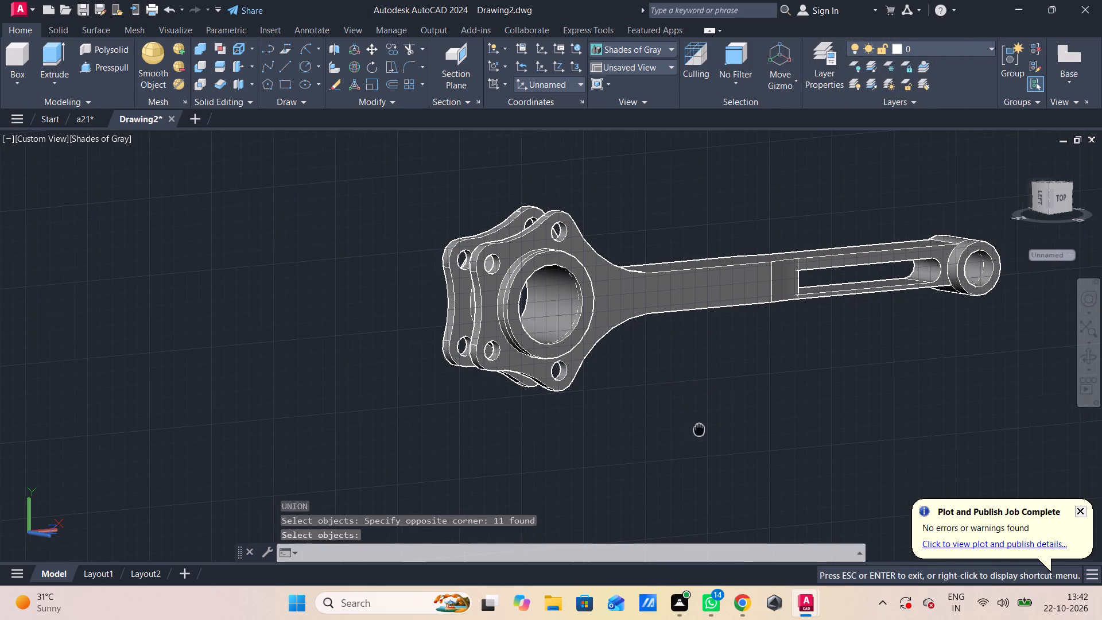
middle_click_drag(679, 429, 580, 433)
middle_click_drag(575, 419, 603, 442, "shift")
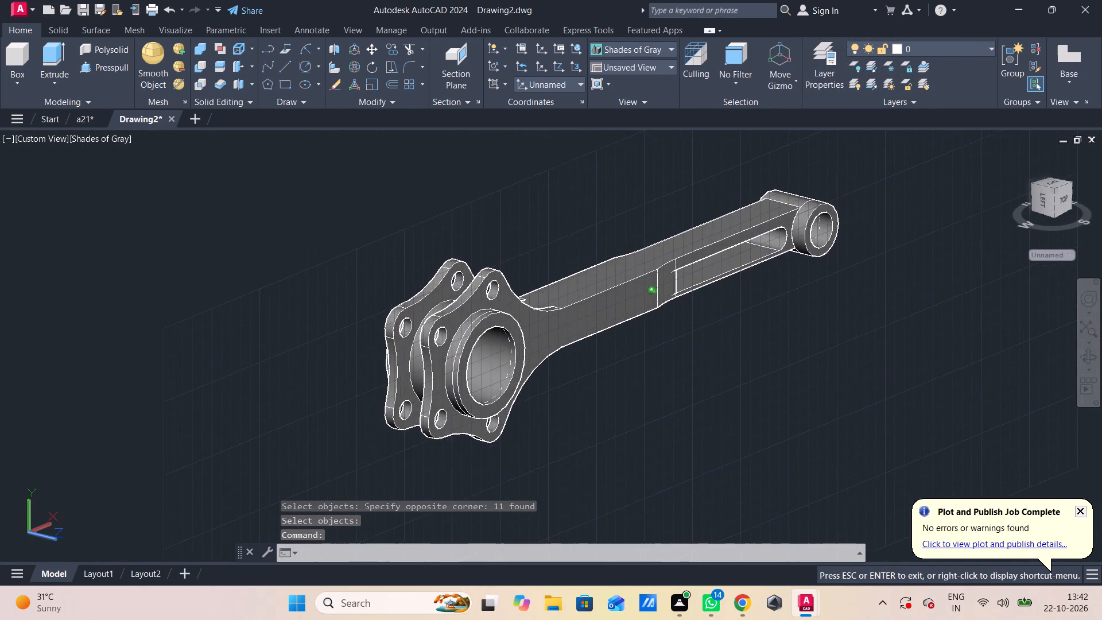
middle_click_drag(603, 442, 610, 472, "shift")
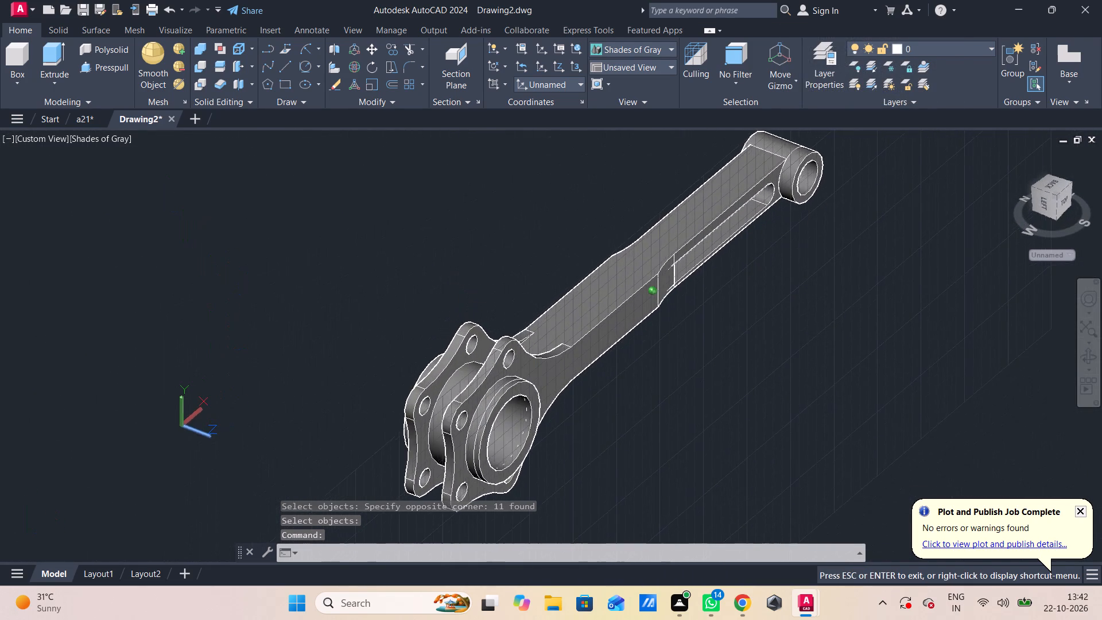
middle_click_drag(610, 472, 583, 490, "shift")
middle_click_drag(589, 458, 565, 424)
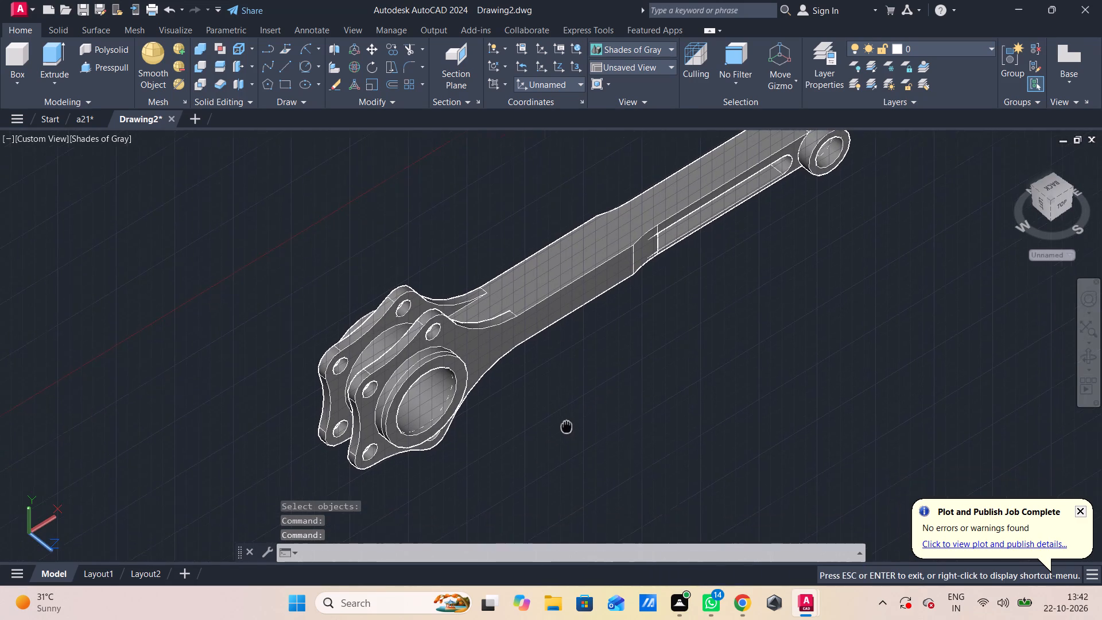
middle_click_drag(565, 424, 533, 462)
scroll(527, 469, "down", 1)
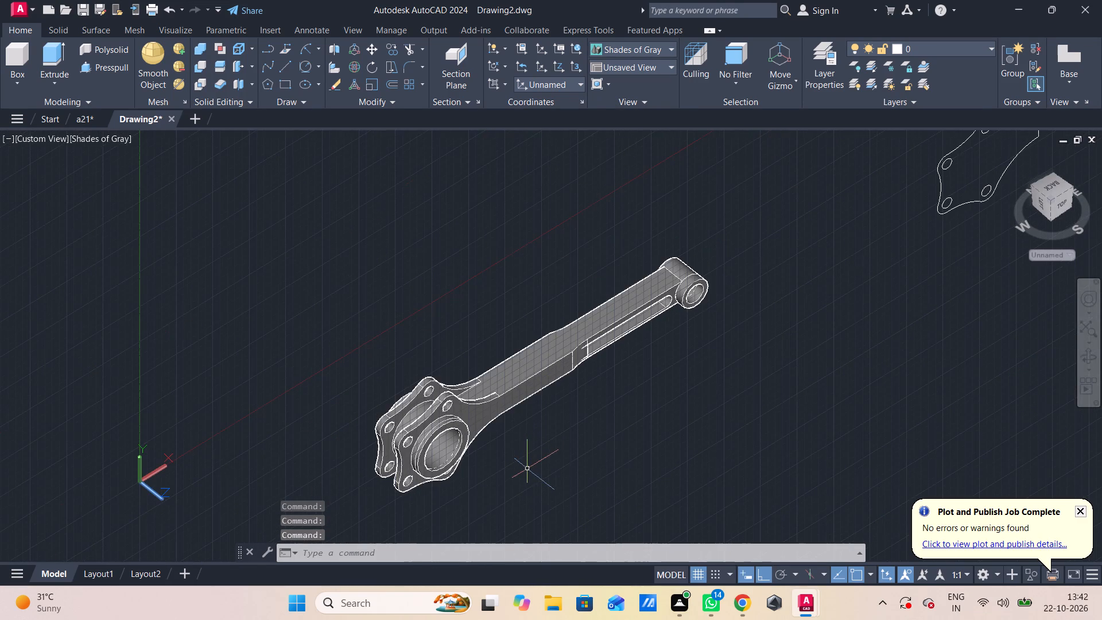
middle_click_drag(527, 468, 529, 451)
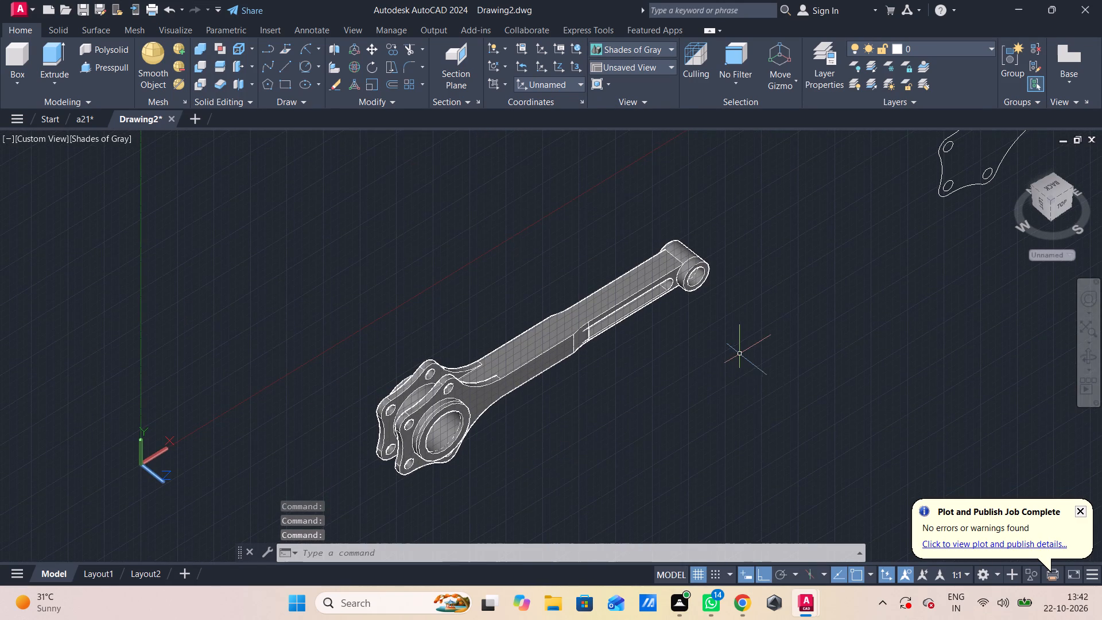
Delete the leftover 2D lobed plate outline and its hole circles lying apart from the crank arm.
scroll(740, 354, "down", 1)
left_click(964, 198)
left_click(833, 290)
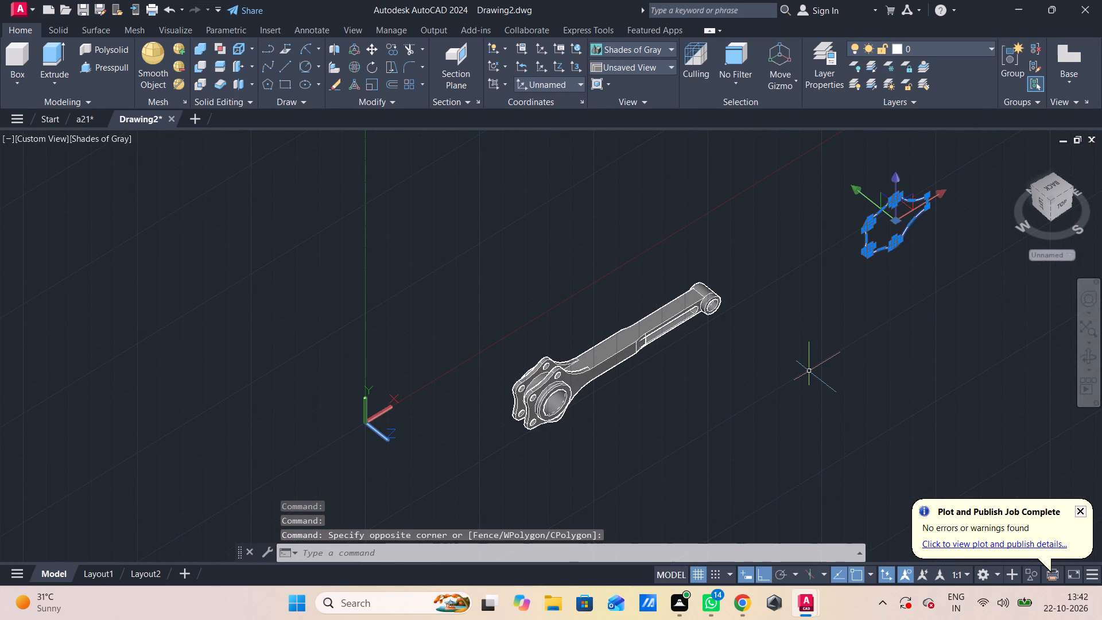
key("Delete")
Examine the finished crank arm close up and from both ends, from the lobed plates to the bored far end.
scroll(795, 381, "up", 1)
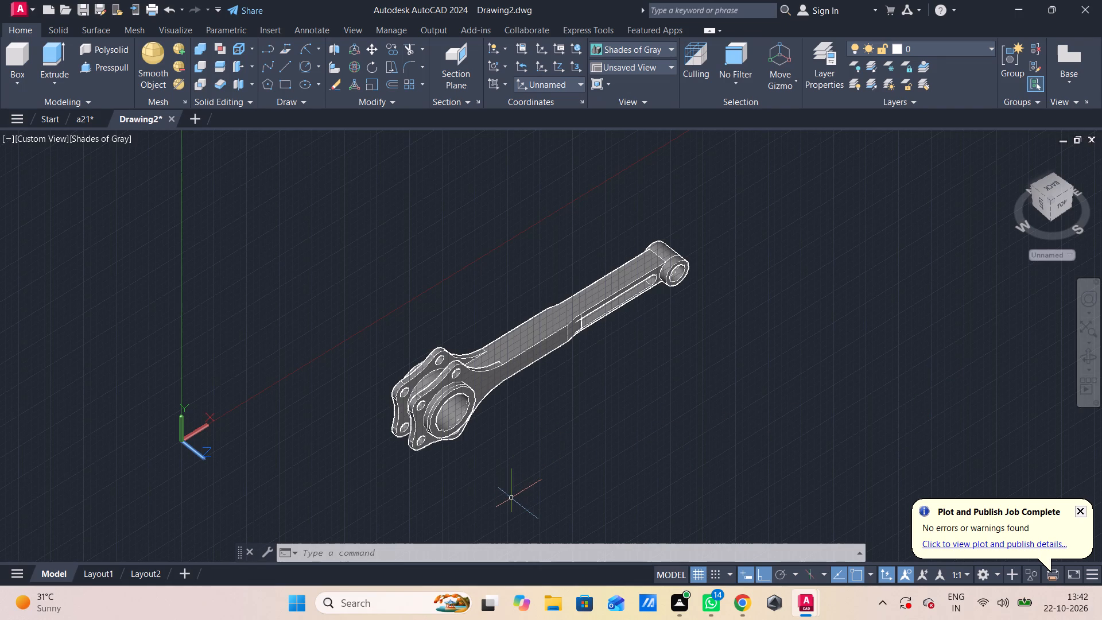
middle_click_drag(507, 491, 498, 475)
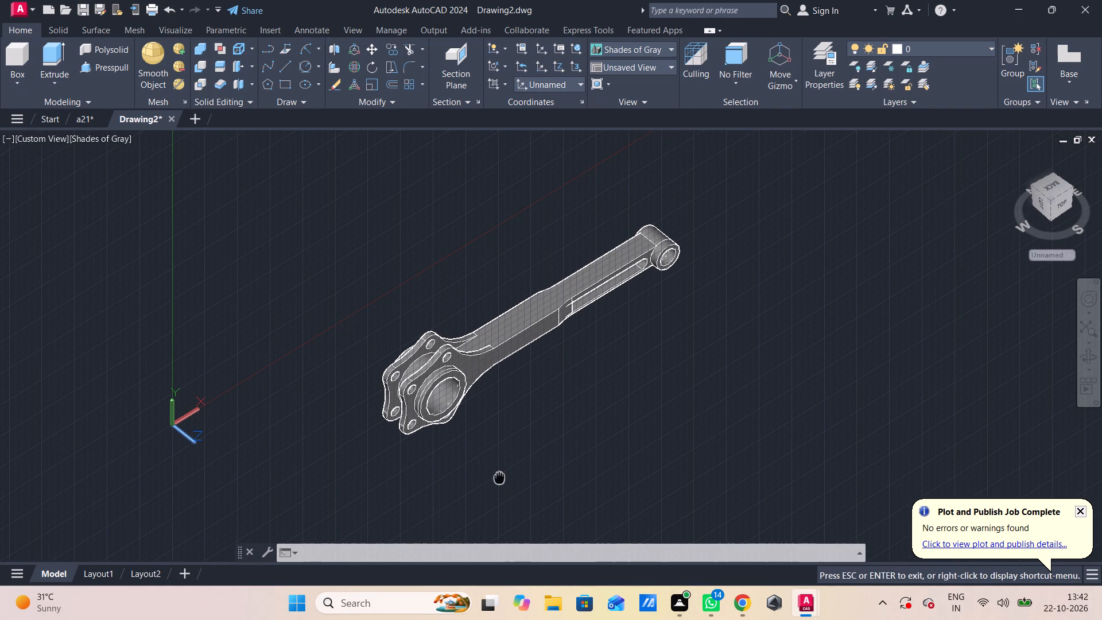
middle_click_drag(498, 475, 498, 474)
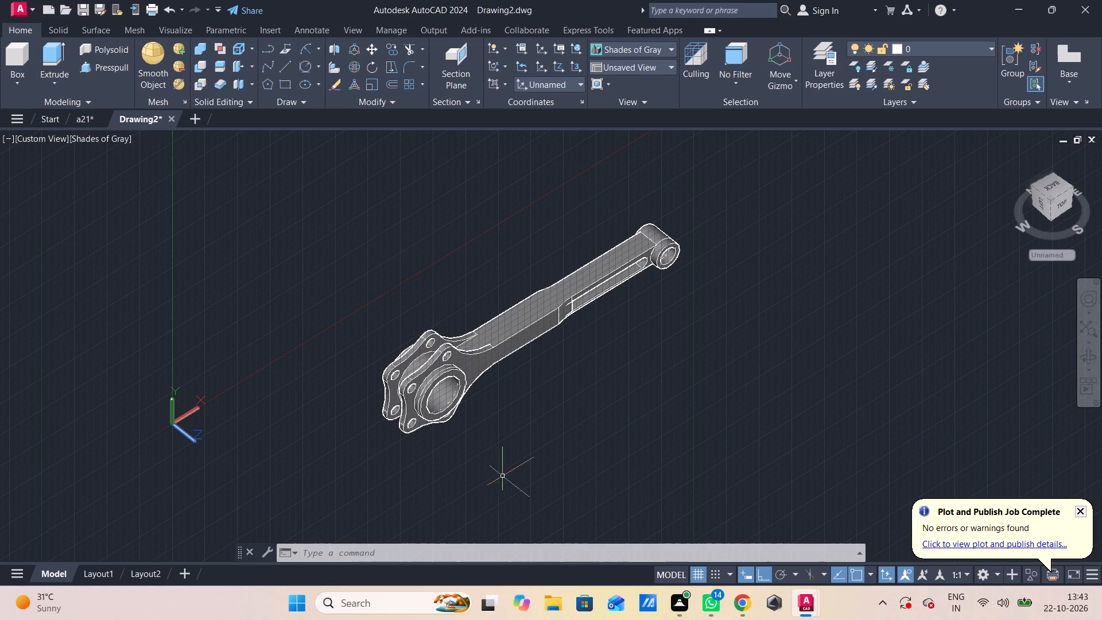
middle_click_drag(507, 469, 496, 433, "shift")
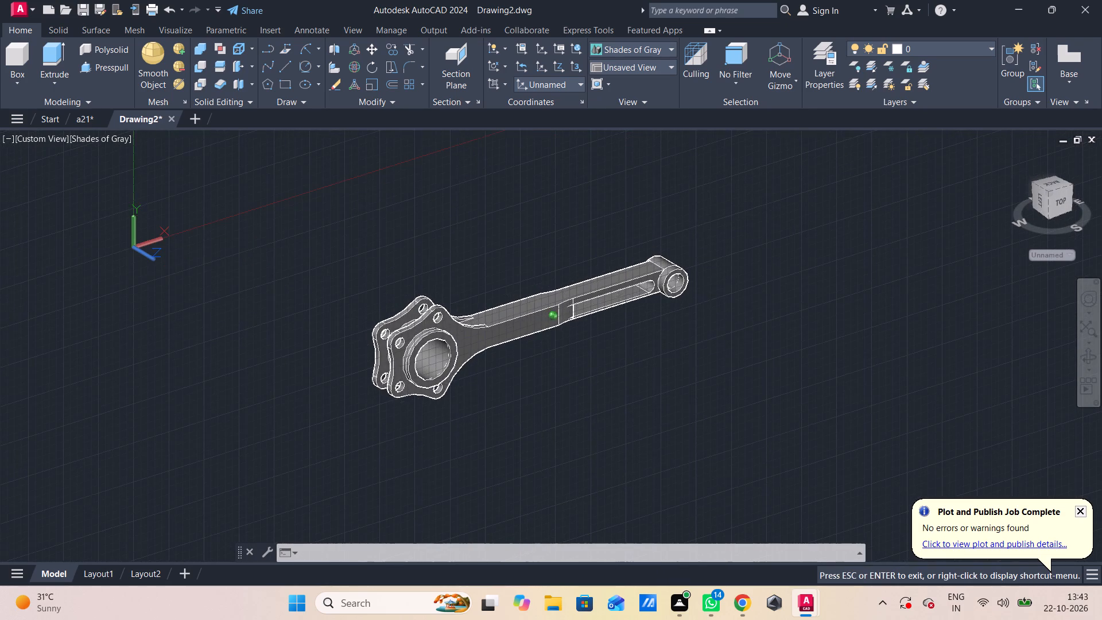
middle_click_drag(496, 433, 493, 436, "shift")
scroll(498, 436, "up", 2)
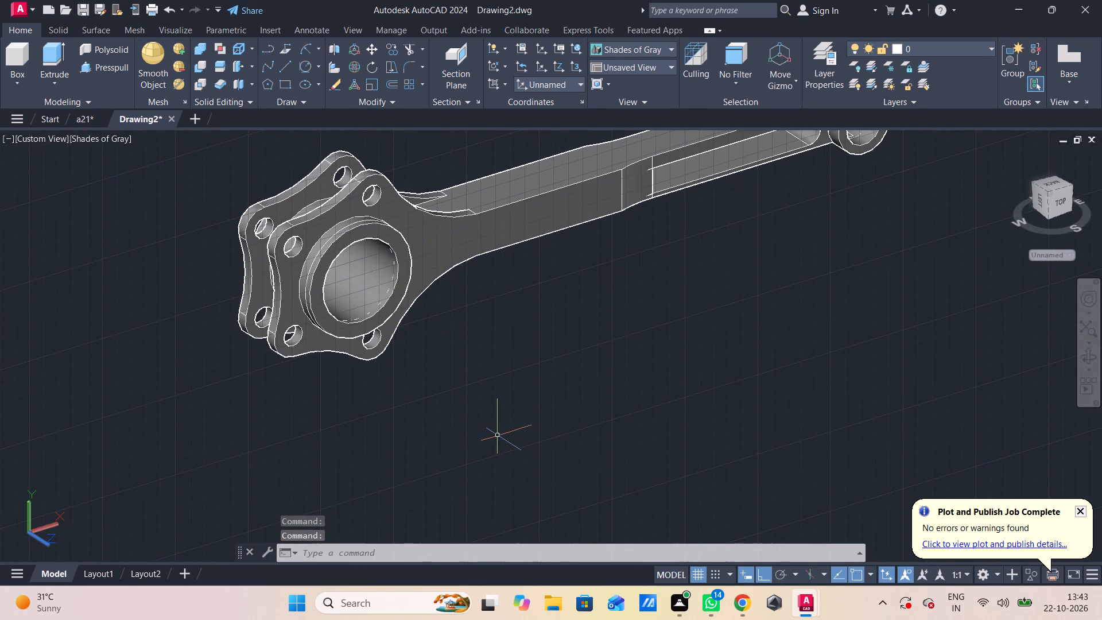
scroll(478, 463, "down", 1)
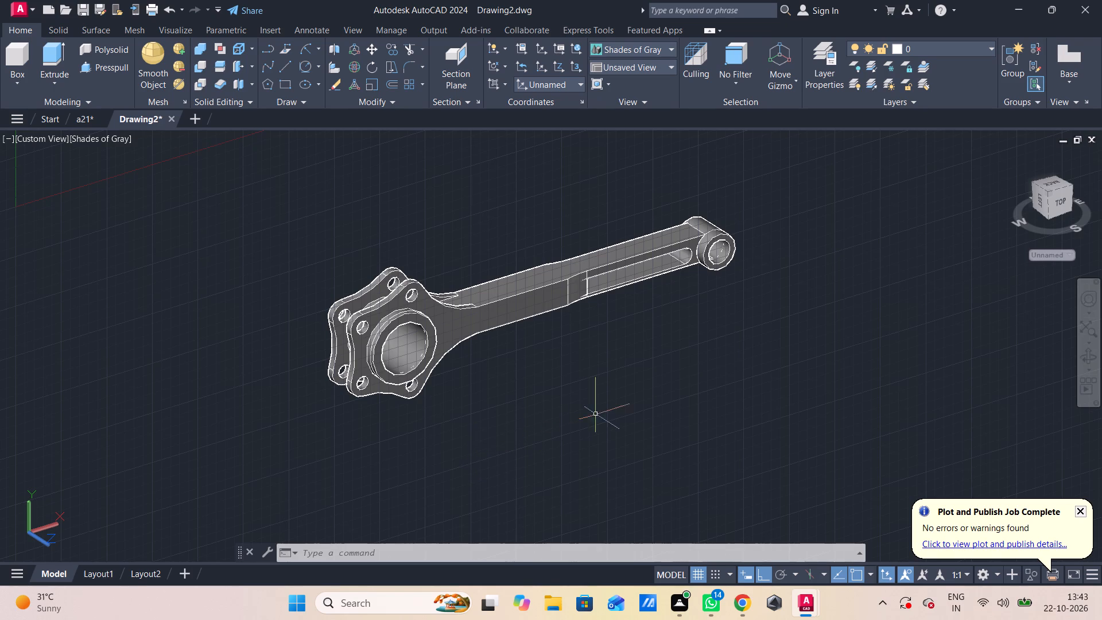
middle_click_drag(597, 413, 460, 455, "shift")
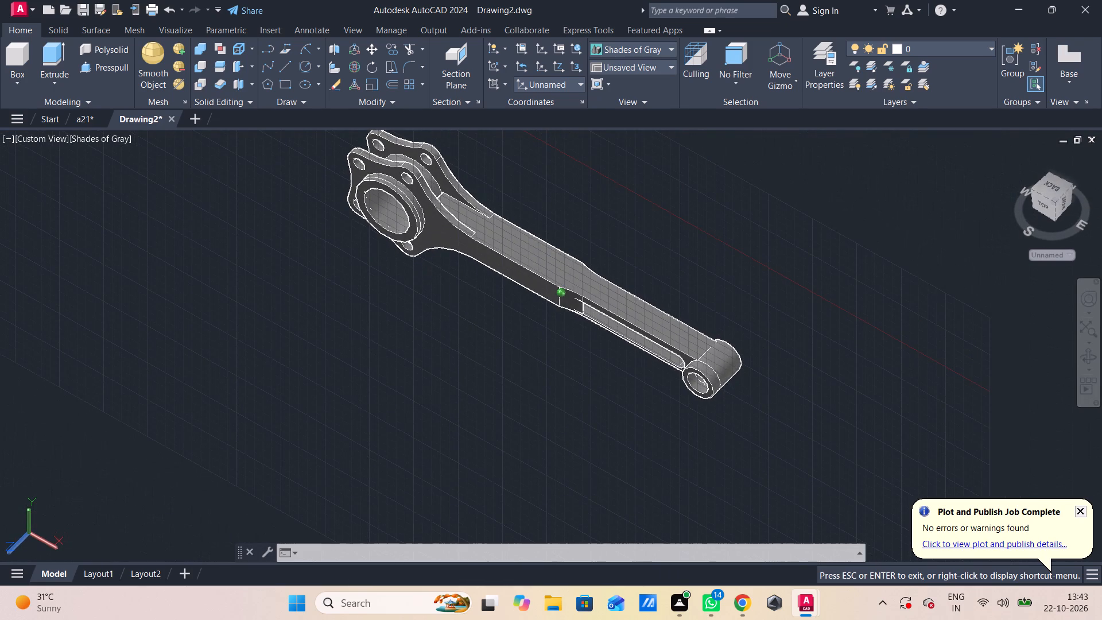
middle_click_drag(460, 455, 464, 446, "shift")
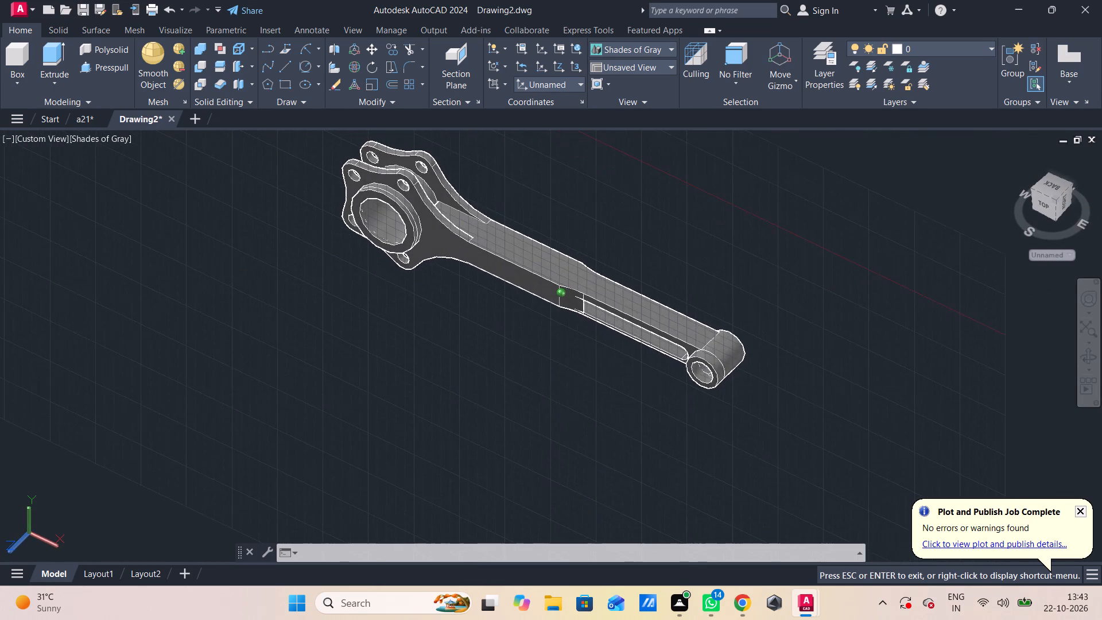
middle_click_drag(464, 446, 464, 445, "shift")
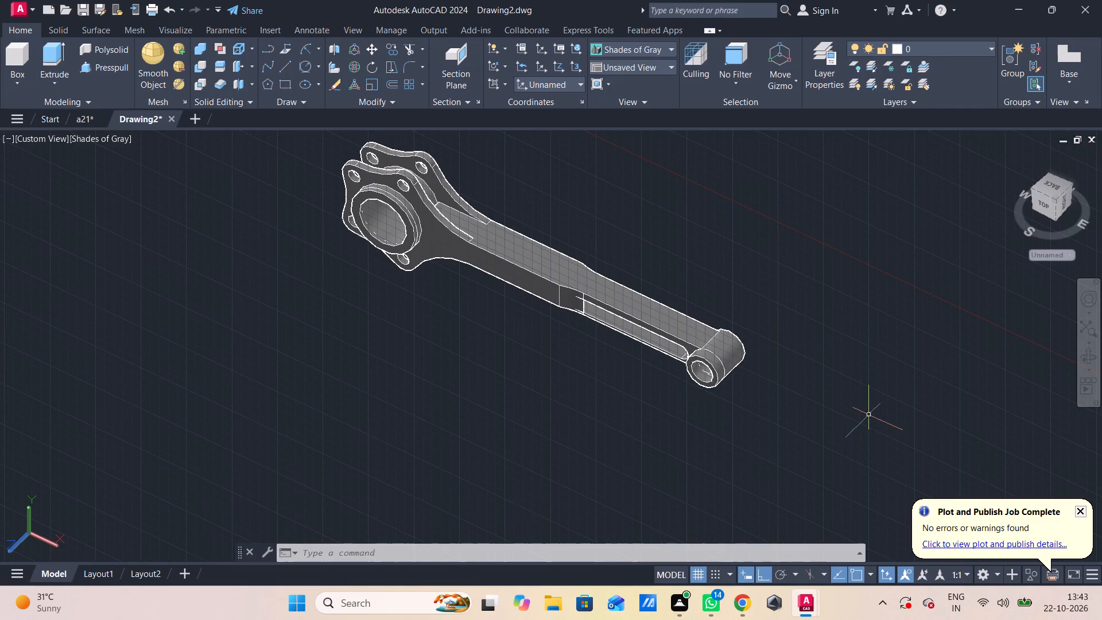
Save the drawing as a22 in the CAD folder.
key("ctrl+s")
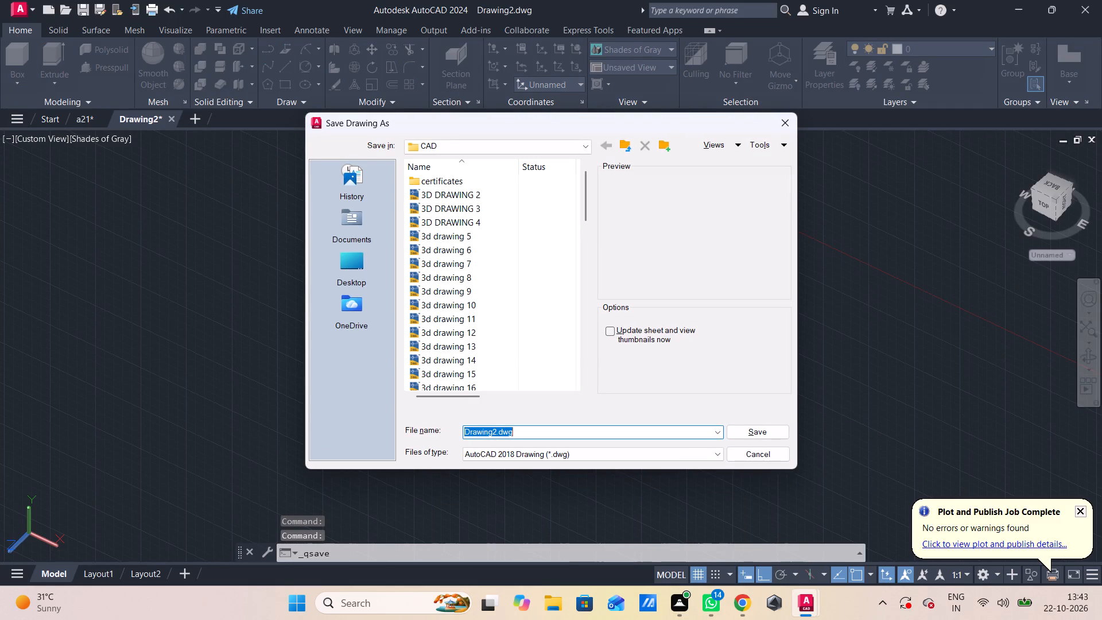
key("a")
key("2")
key("2")
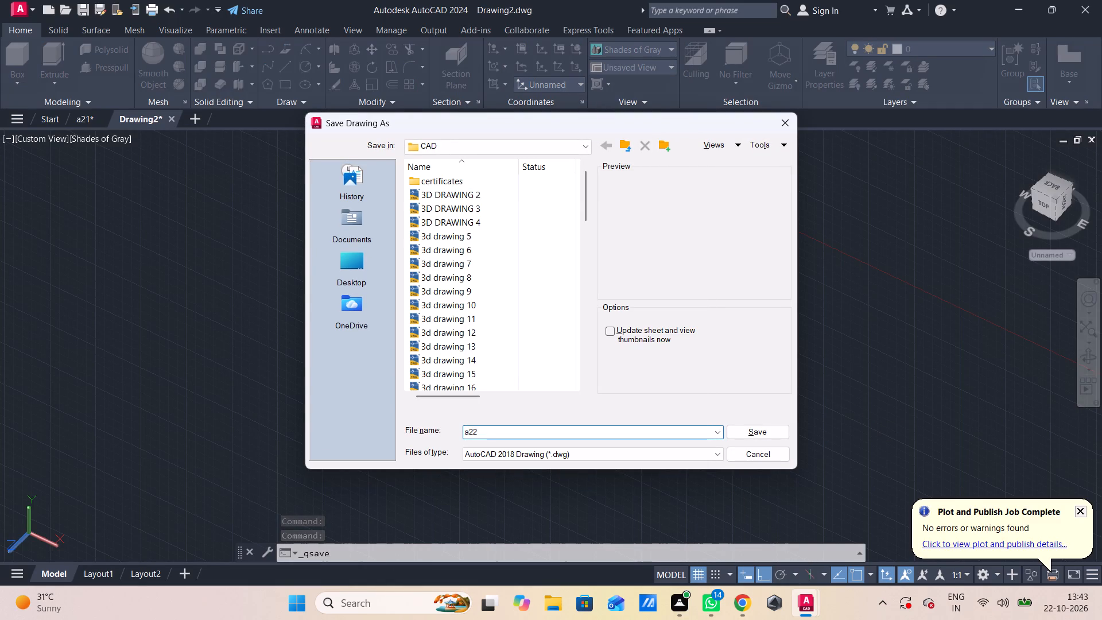
key("Return")
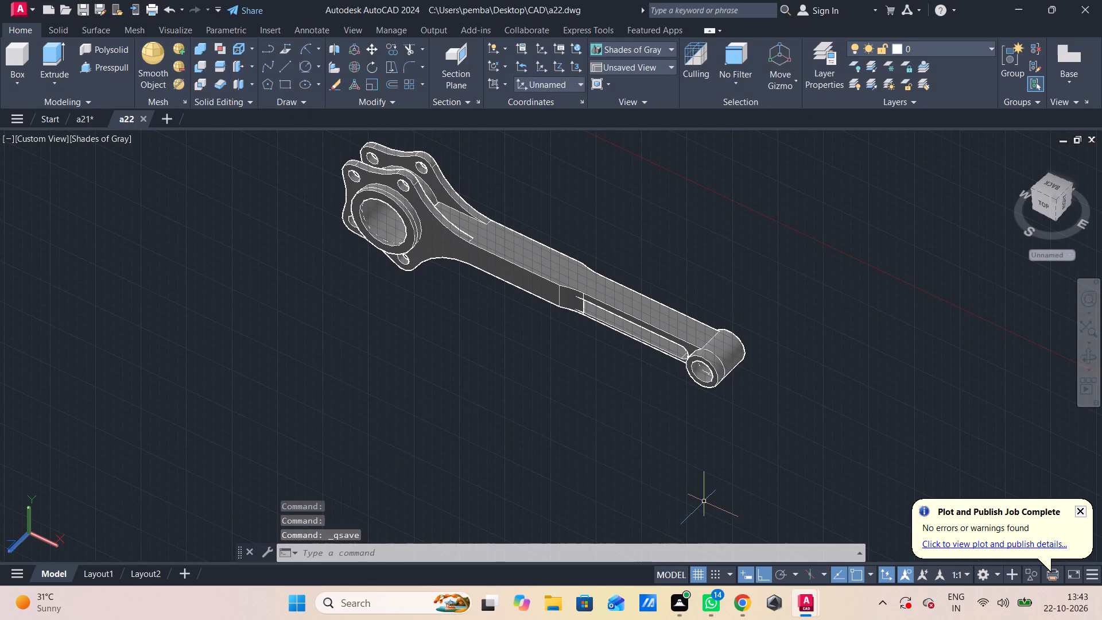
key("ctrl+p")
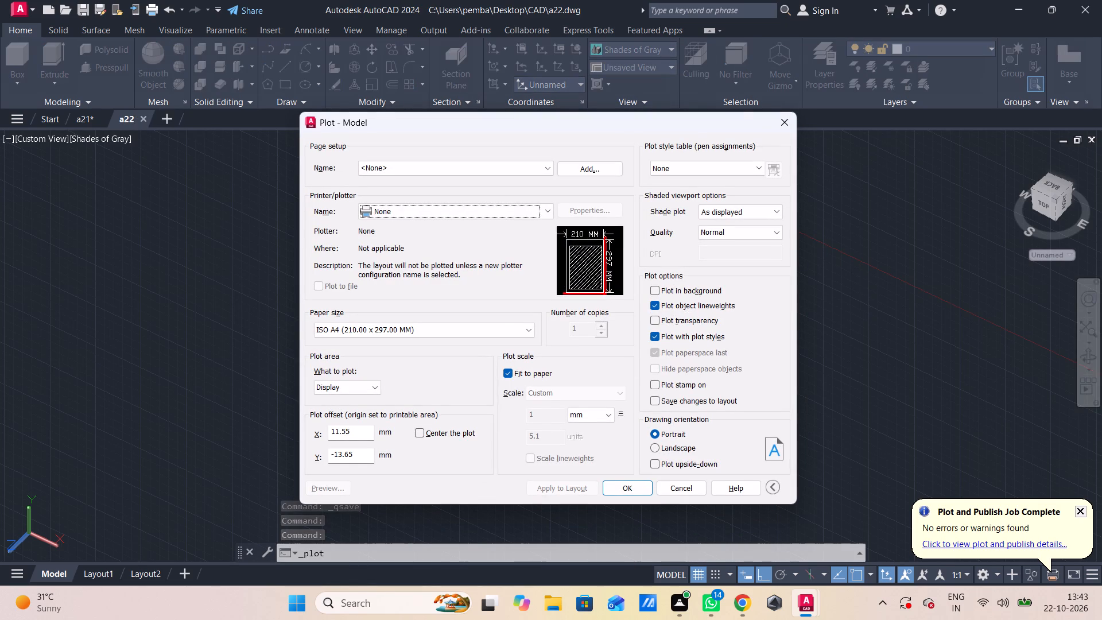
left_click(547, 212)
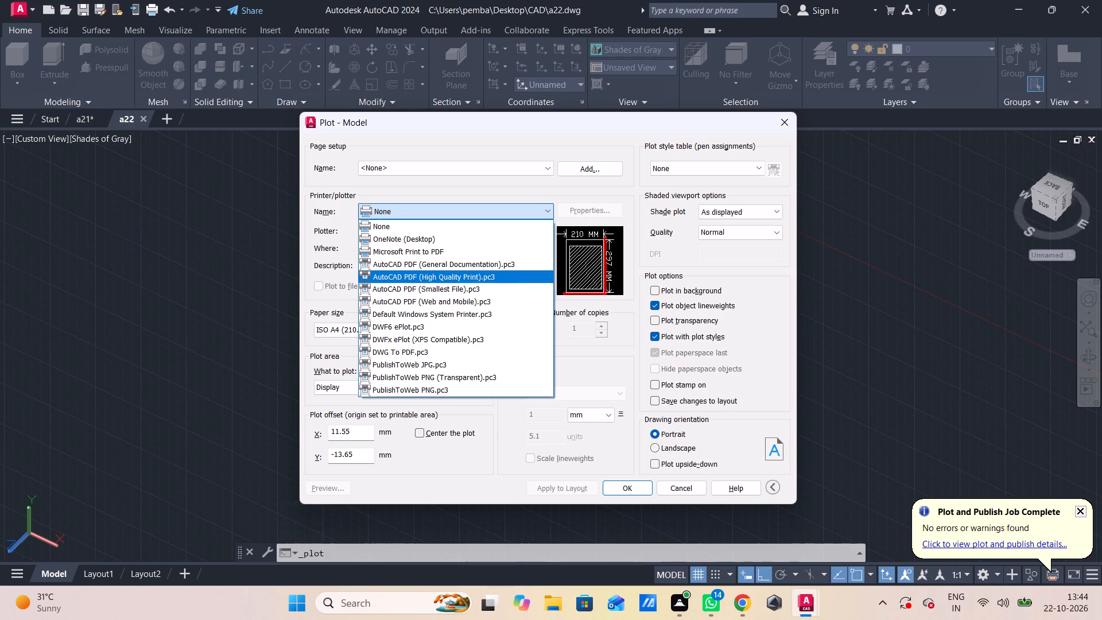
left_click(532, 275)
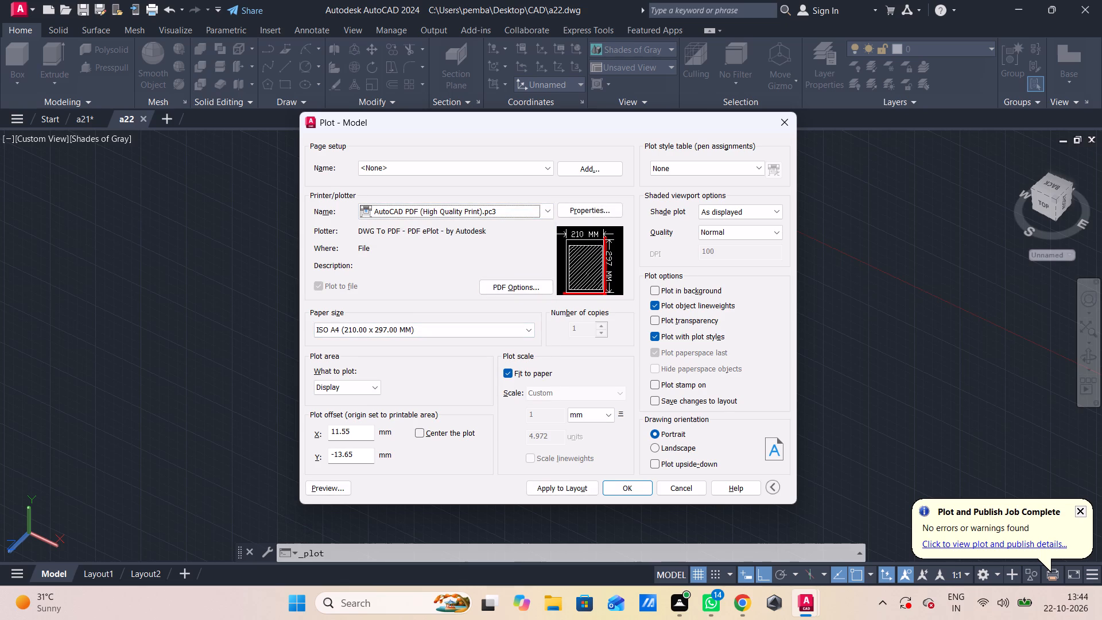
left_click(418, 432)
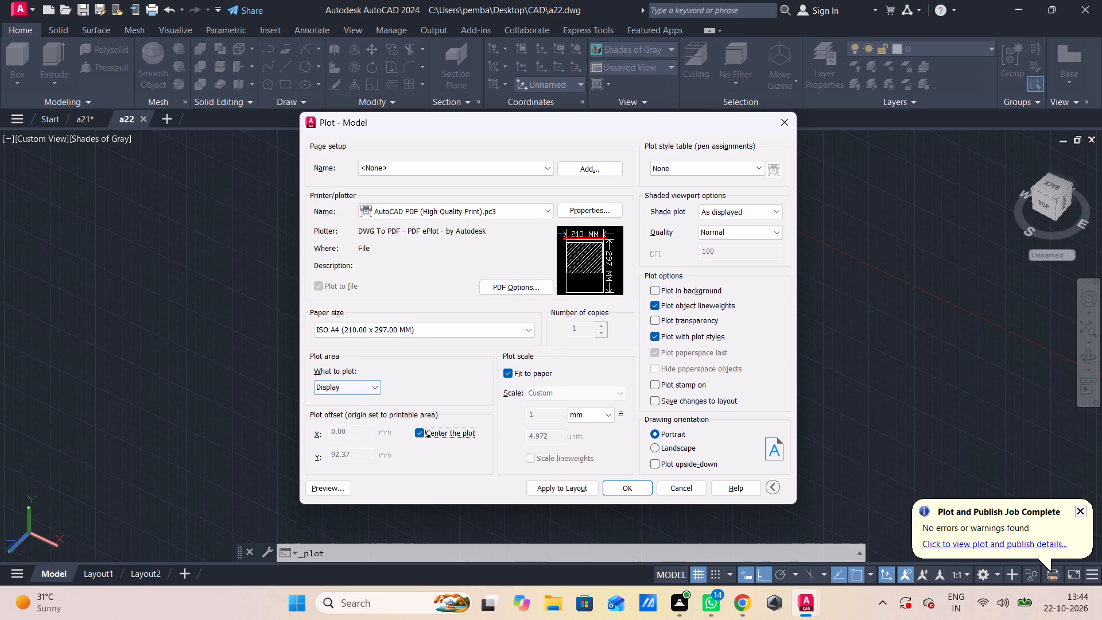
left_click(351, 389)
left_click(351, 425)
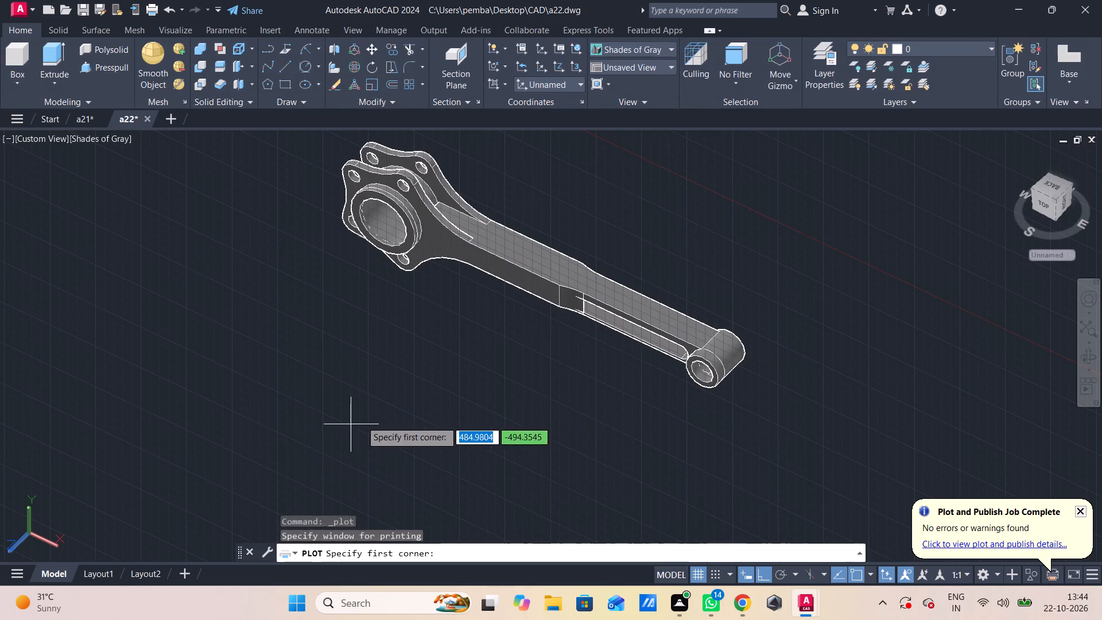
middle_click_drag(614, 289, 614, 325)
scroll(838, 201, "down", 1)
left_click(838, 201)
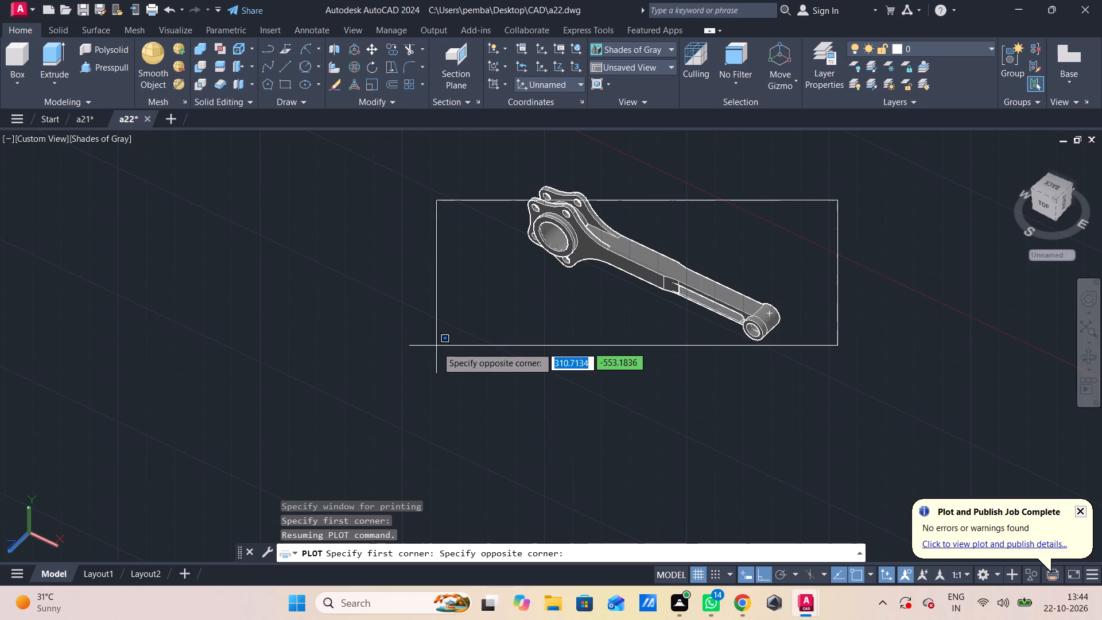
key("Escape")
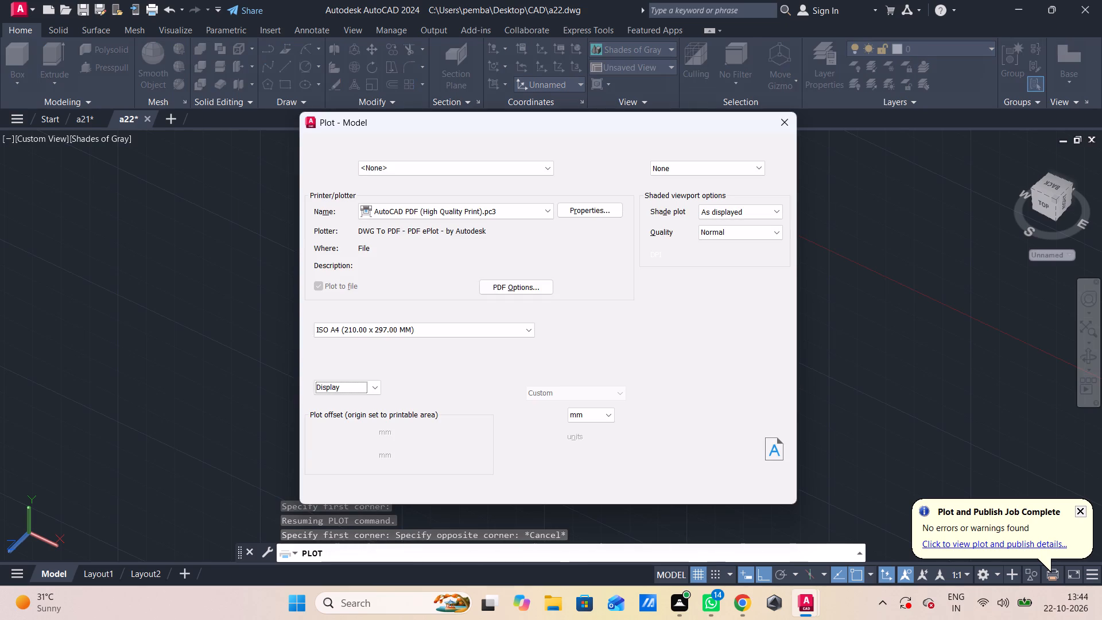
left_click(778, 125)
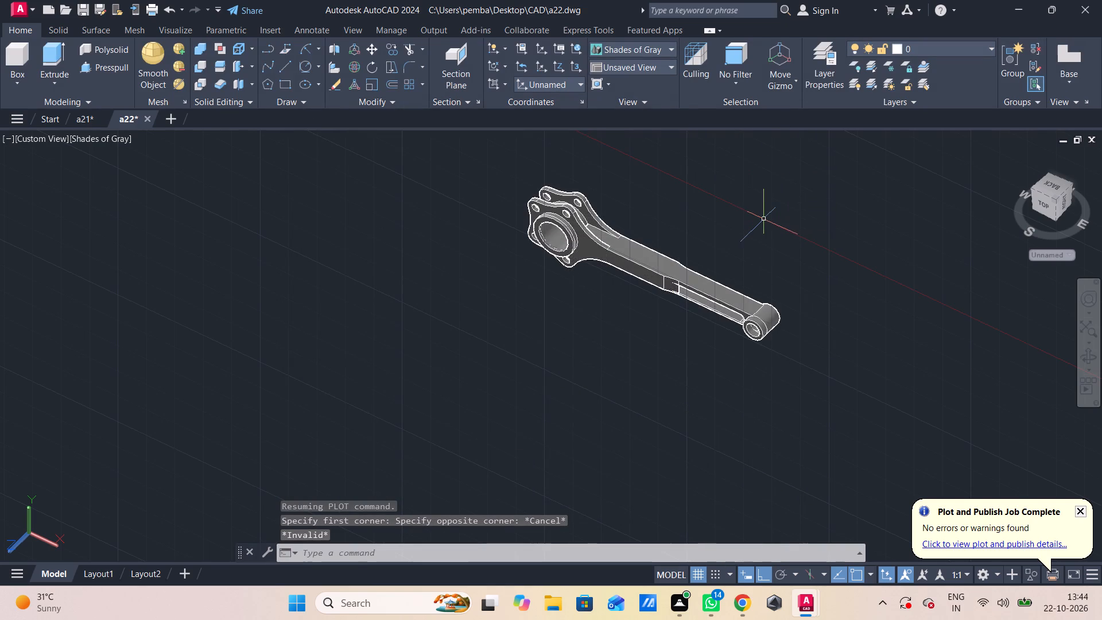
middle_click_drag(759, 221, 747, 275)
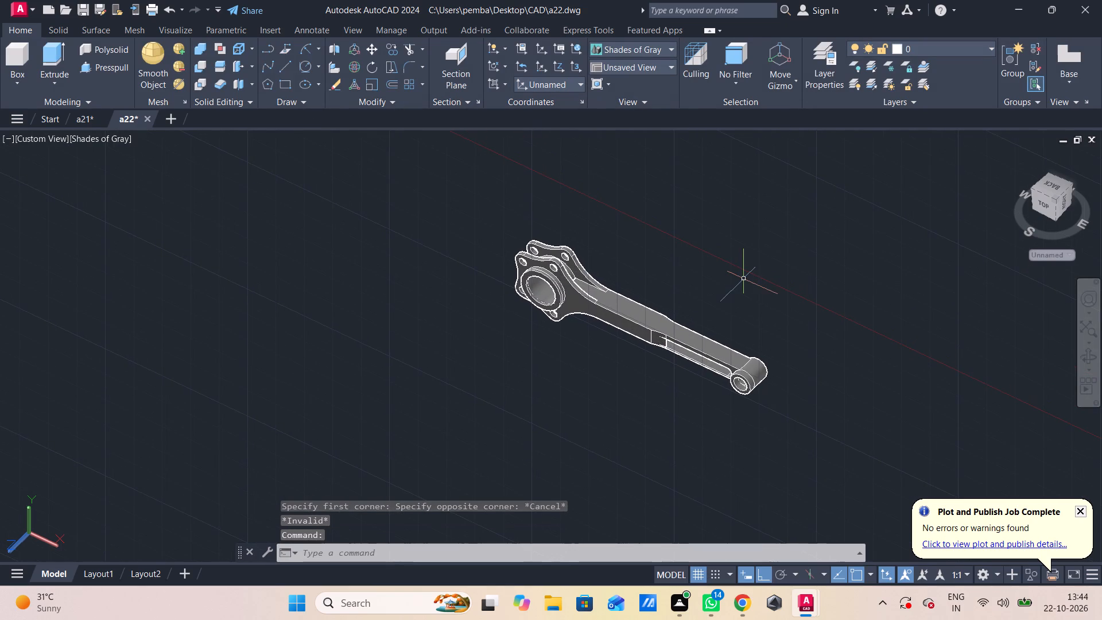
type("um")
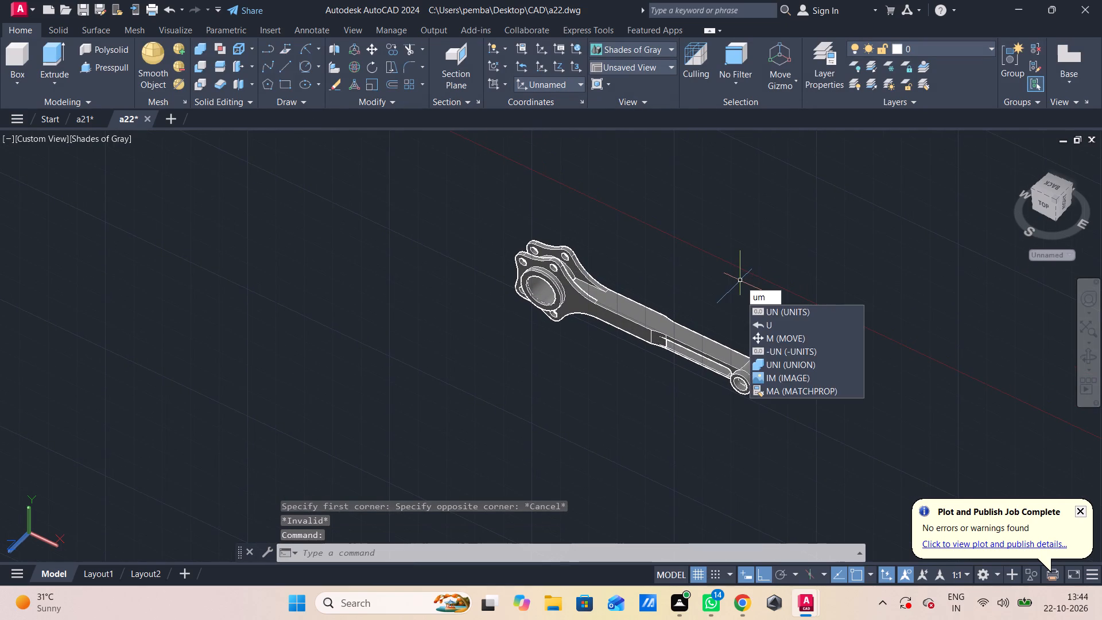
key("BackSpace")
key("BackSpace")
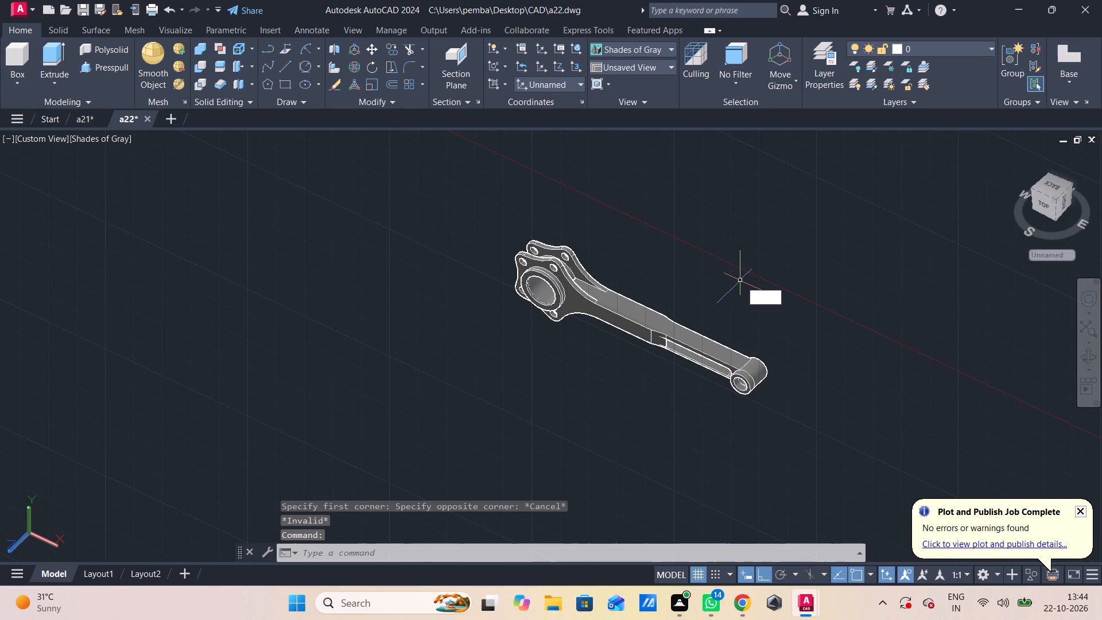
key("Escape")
Set up a centred A4 plot with AutoCAD PDF (High Quality Print), using a window around the whole crank arm as plot area.
key("ctrl+p")
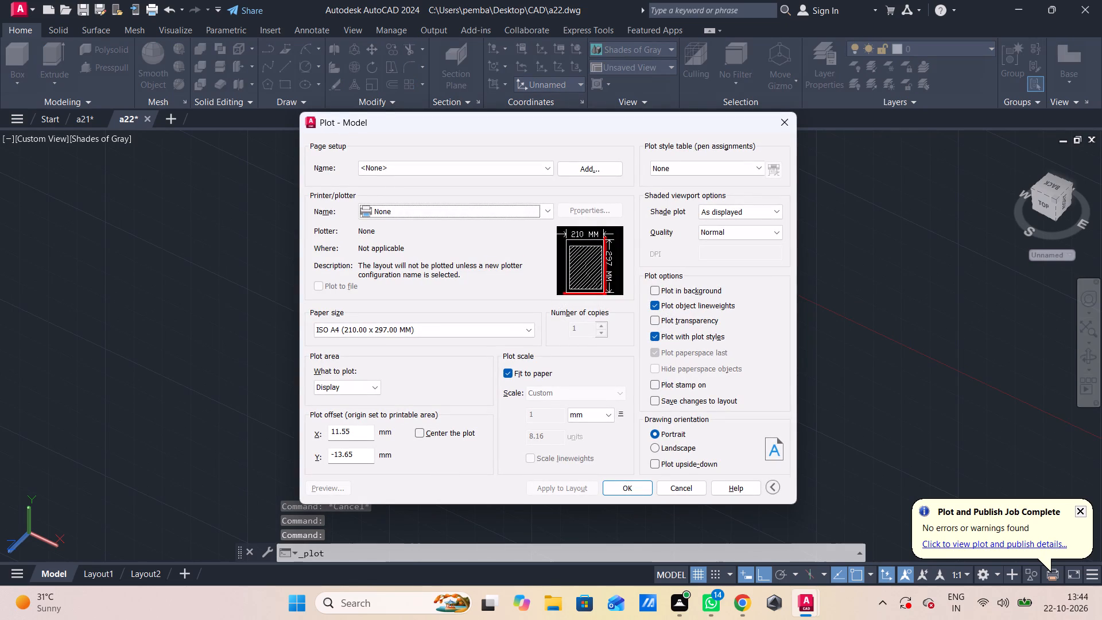
left_click(459, 211)
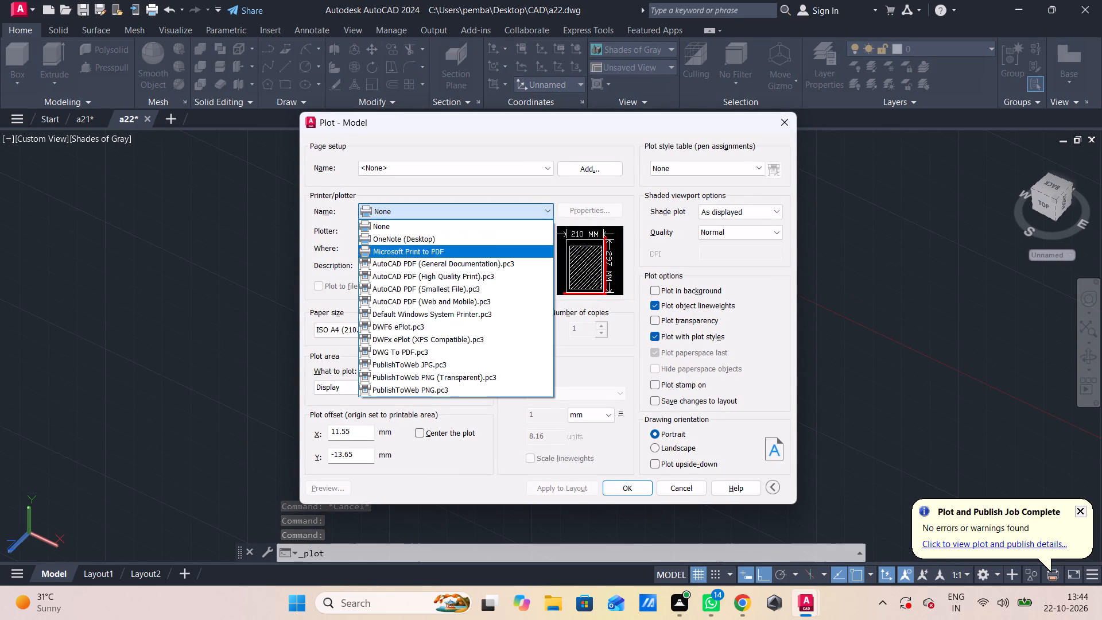
left_click(467, 273)
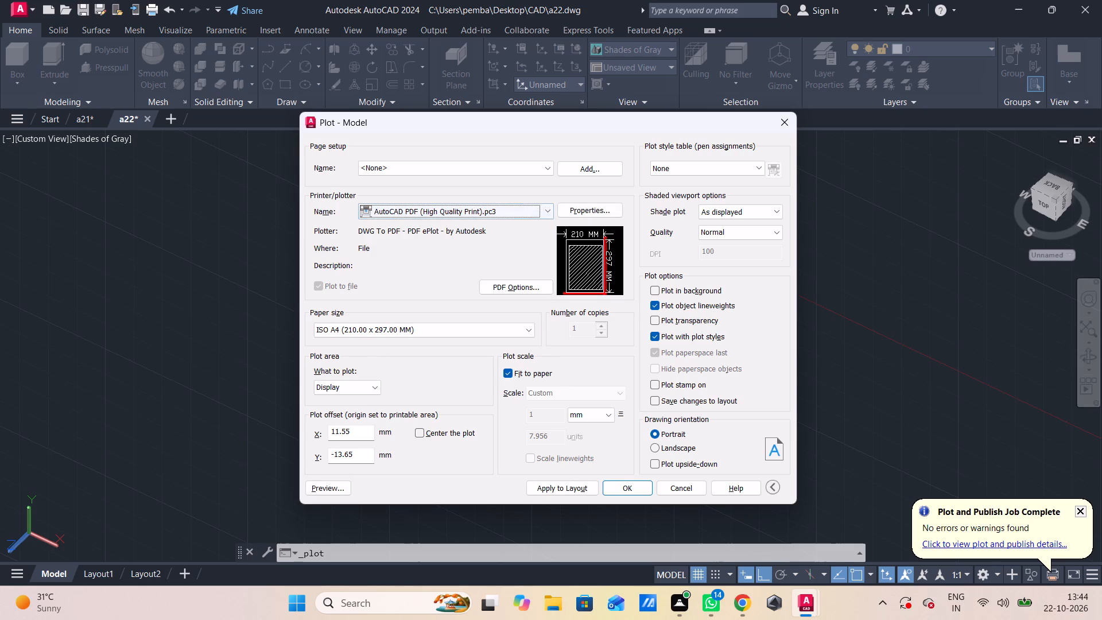
left_click(419, 429)
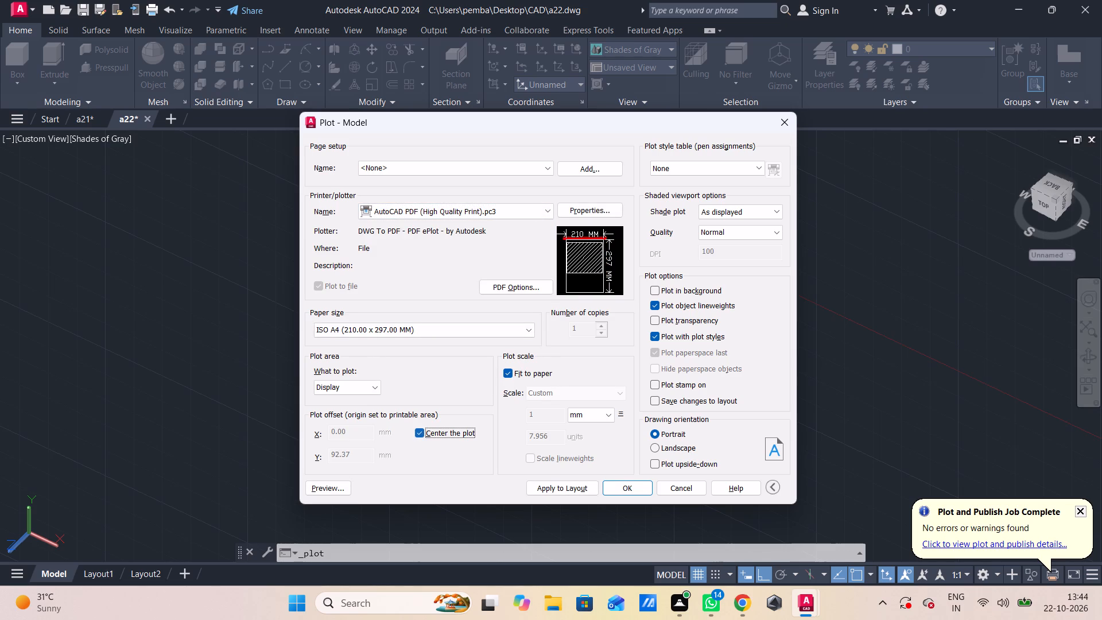
left_click(362, 383)
left_click(368, 429)
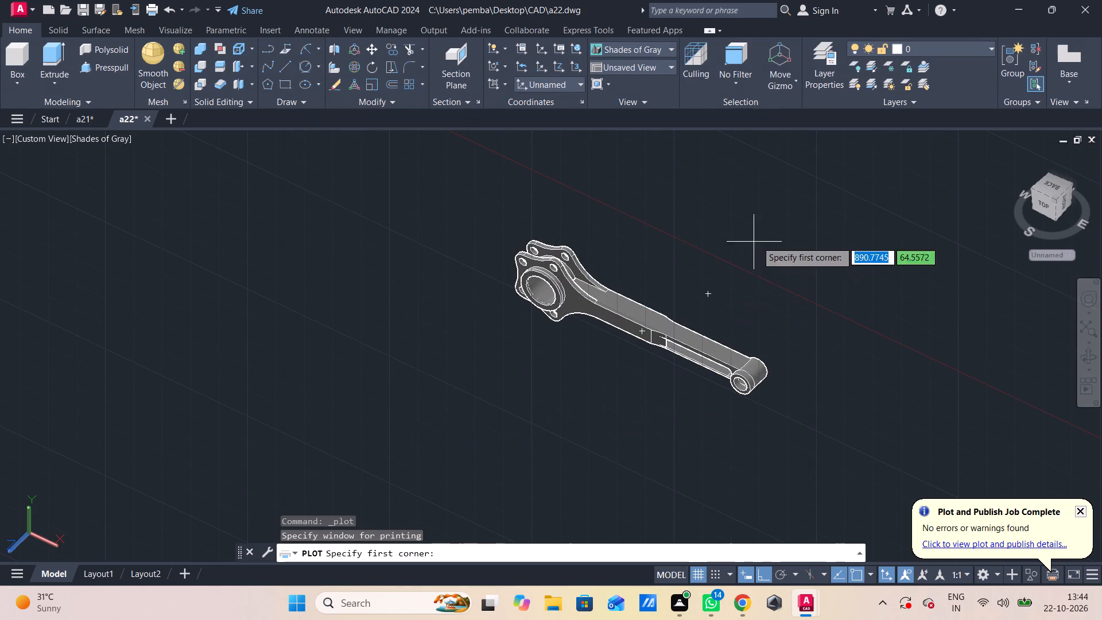
left_click(816, 201)
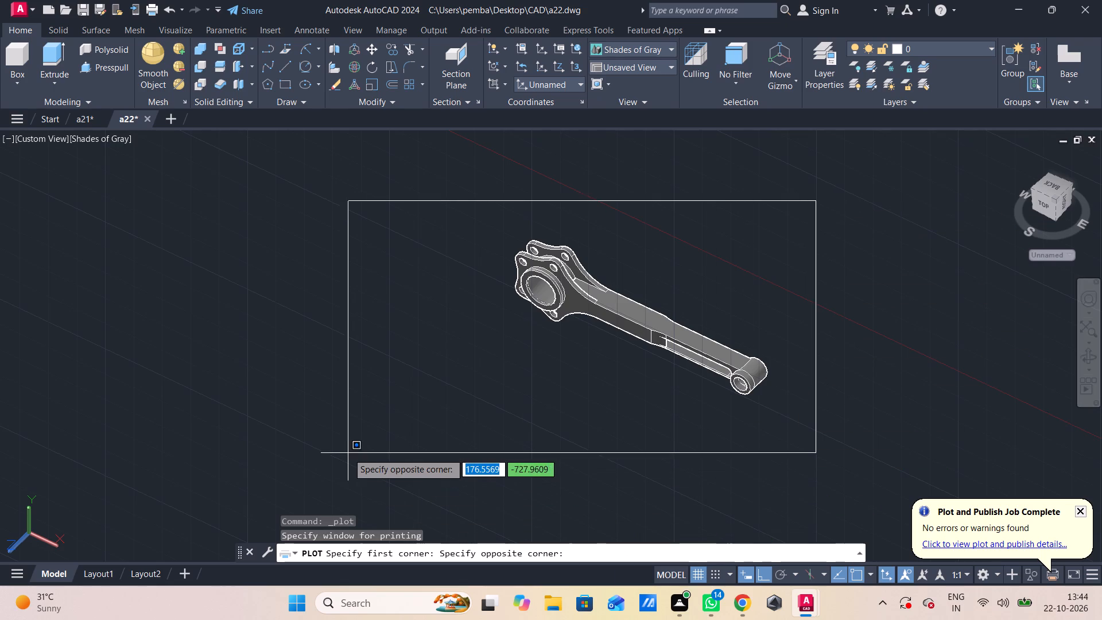
left_click(485, 427)
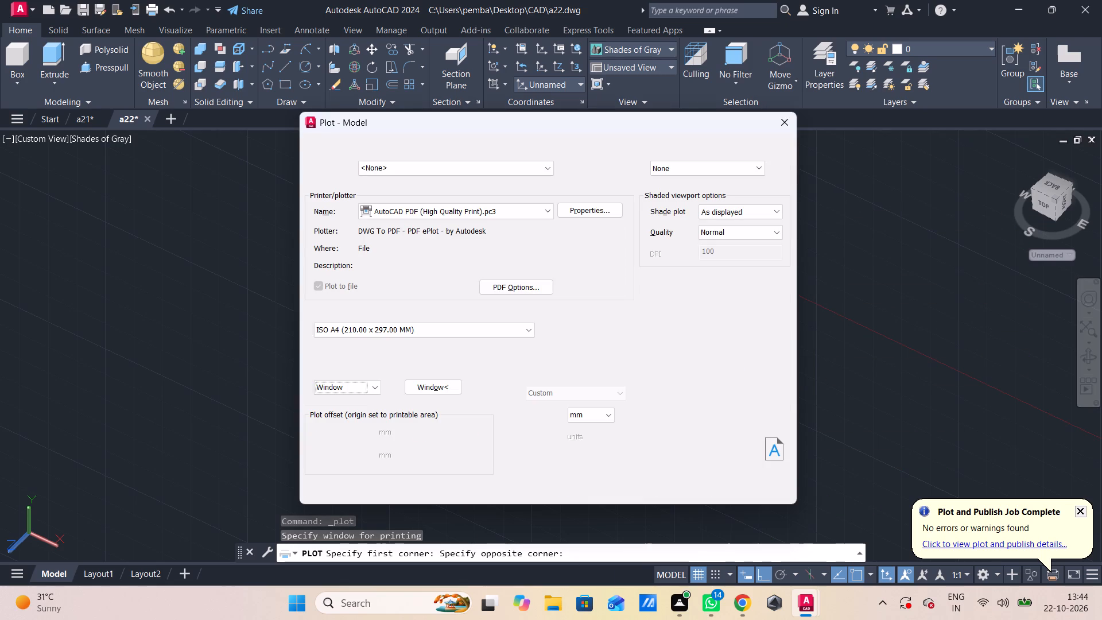
Preview the plot and output it as a22-Model.pdf in the CAD folder.
left_click(333, 489)
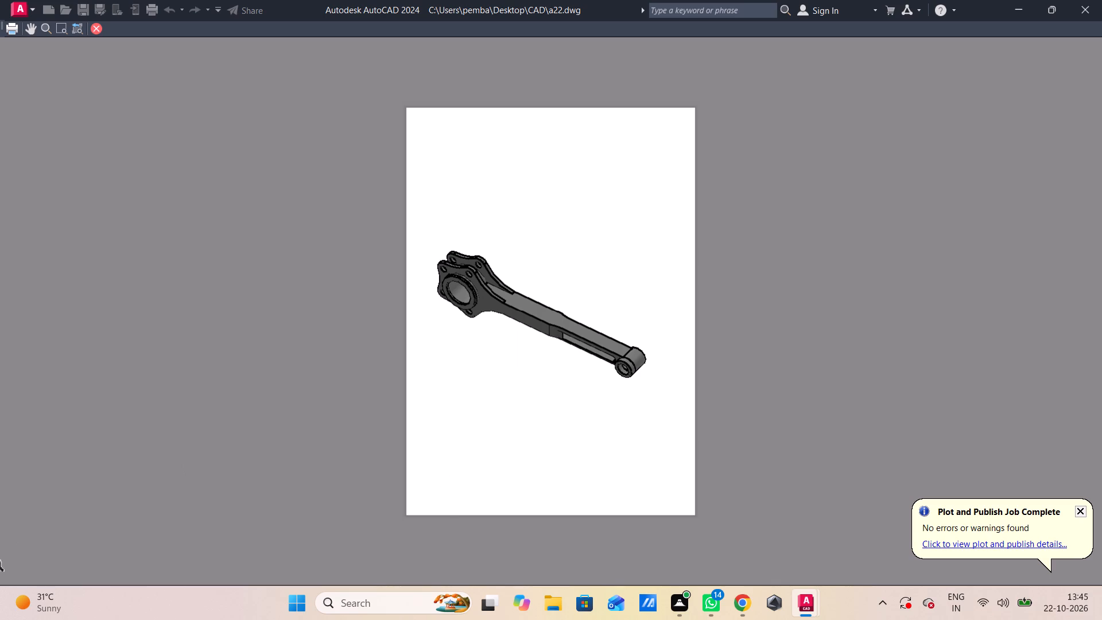
left_click(14, 28)
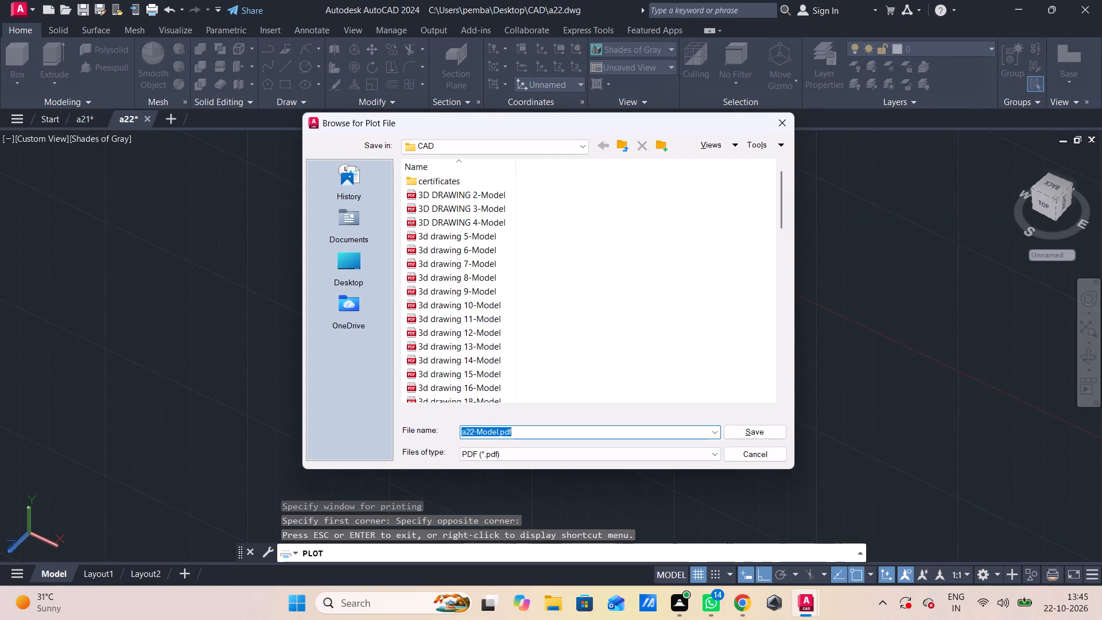
left_click(743, 428)
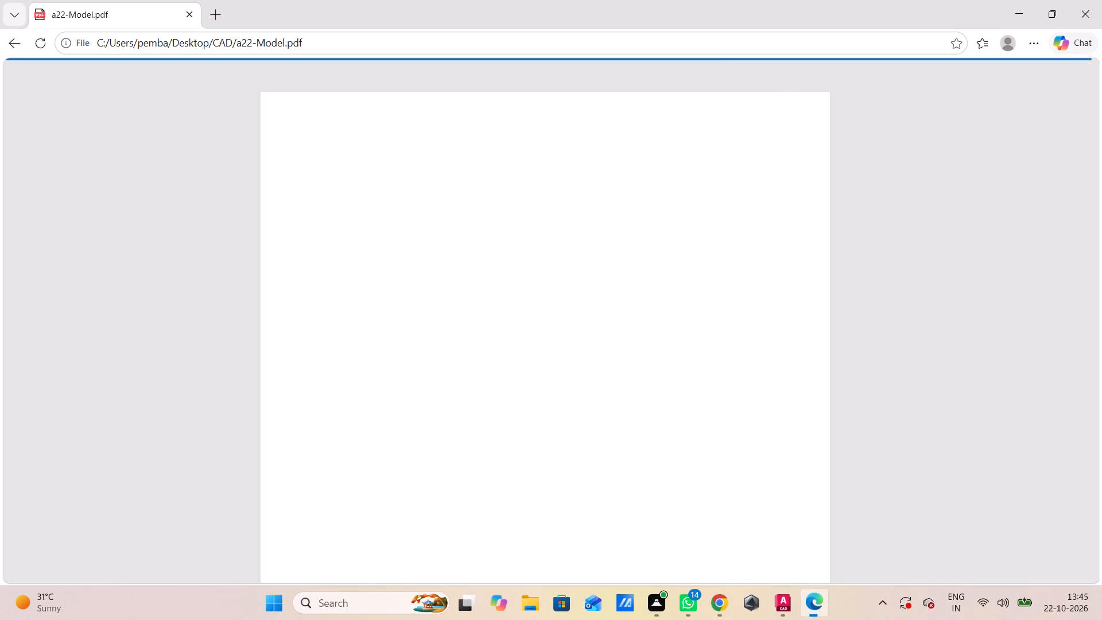
Look over the plotted crank arm page in the PDF opened in Microsoft Edge.
scroll(704, 375, "down", 2)
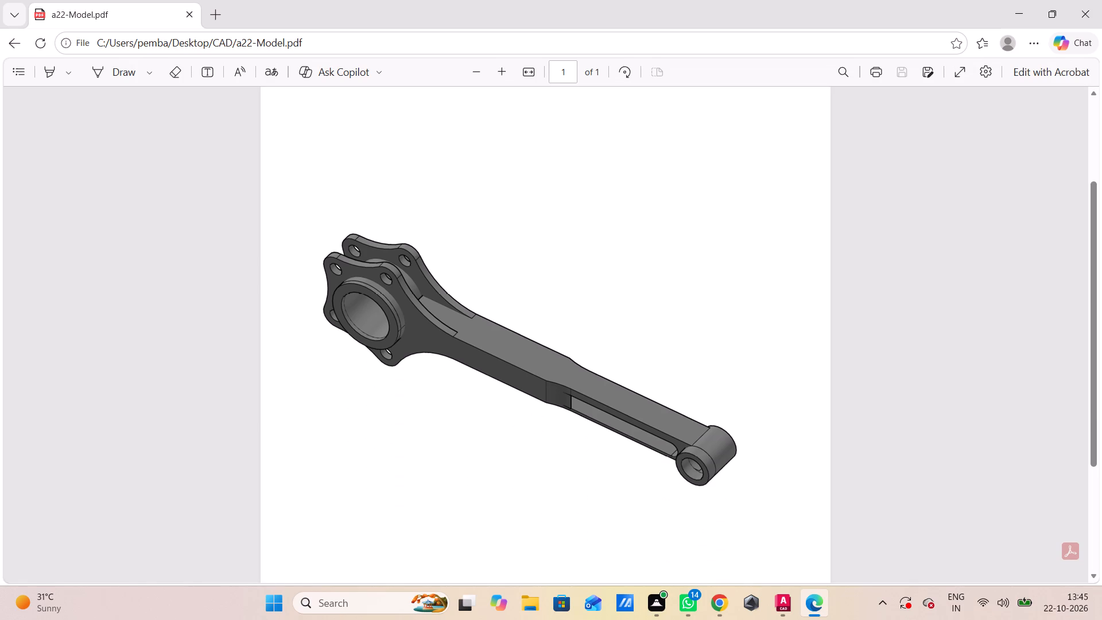
scroll(708, 372, "down", 1)
scroll(708, 372, "up", 2)
scroll(708, 372, "down", 2)
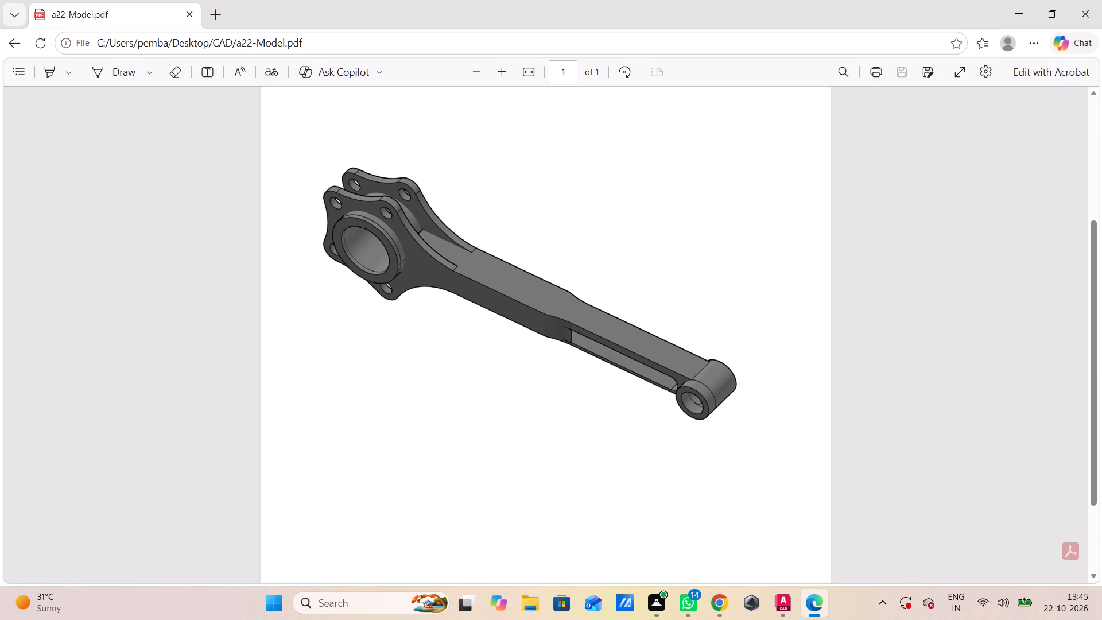